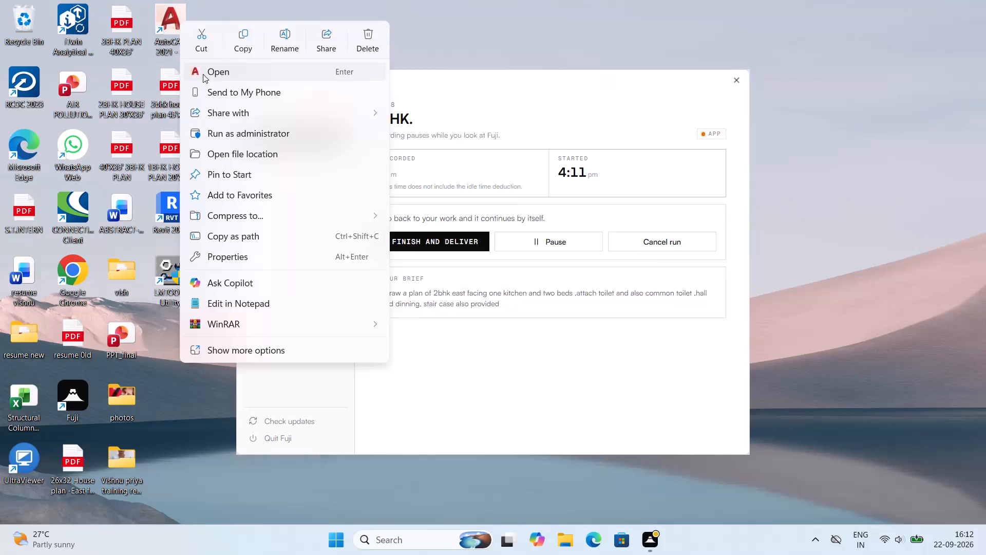
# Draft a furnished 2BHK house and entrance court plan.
# Open AutoCAD 2021 from the desktop and start a new blank drawing.
pyautogui.click(204, 70)
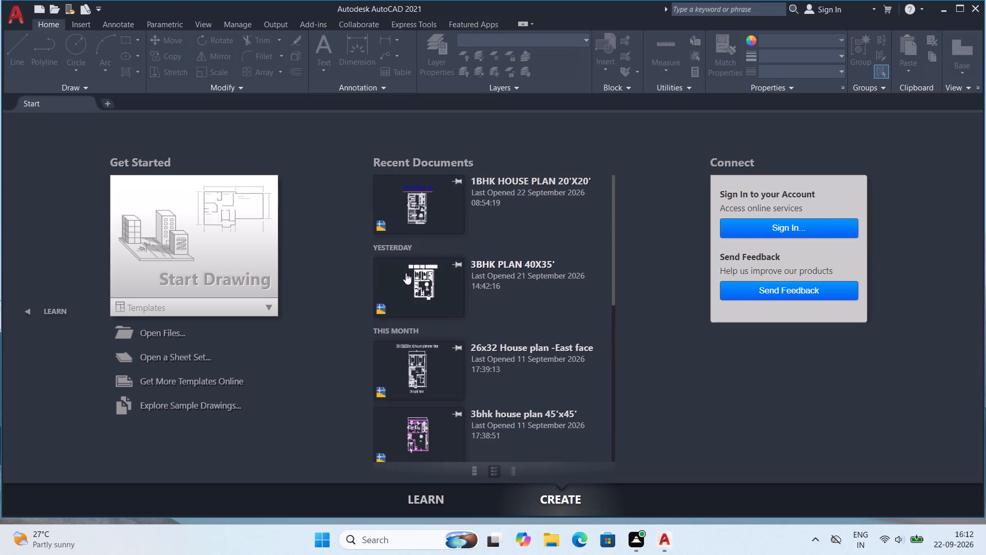
pyautogui.click(258, 253)
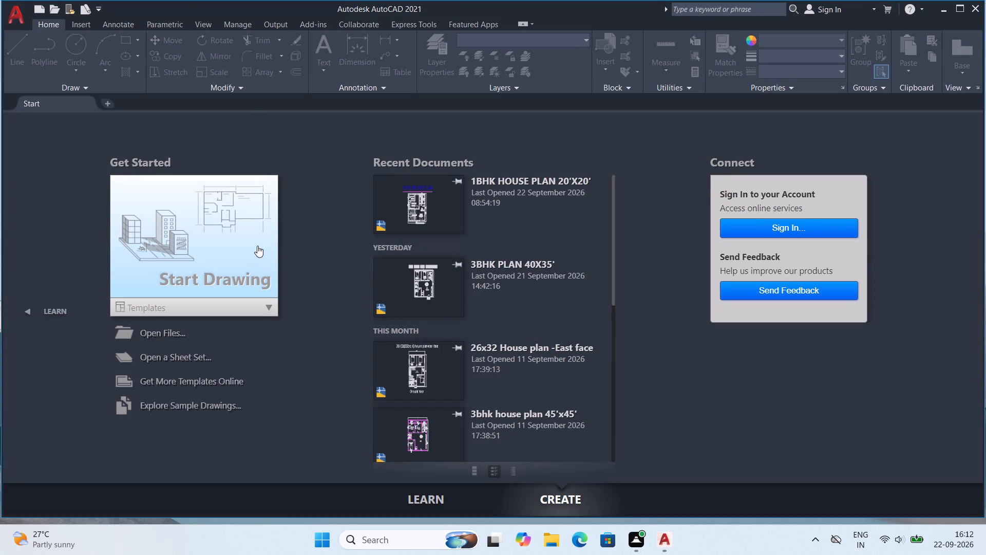
pyautogui.click(177, 213)
pyautogui.scroll(-1, 497, 231)
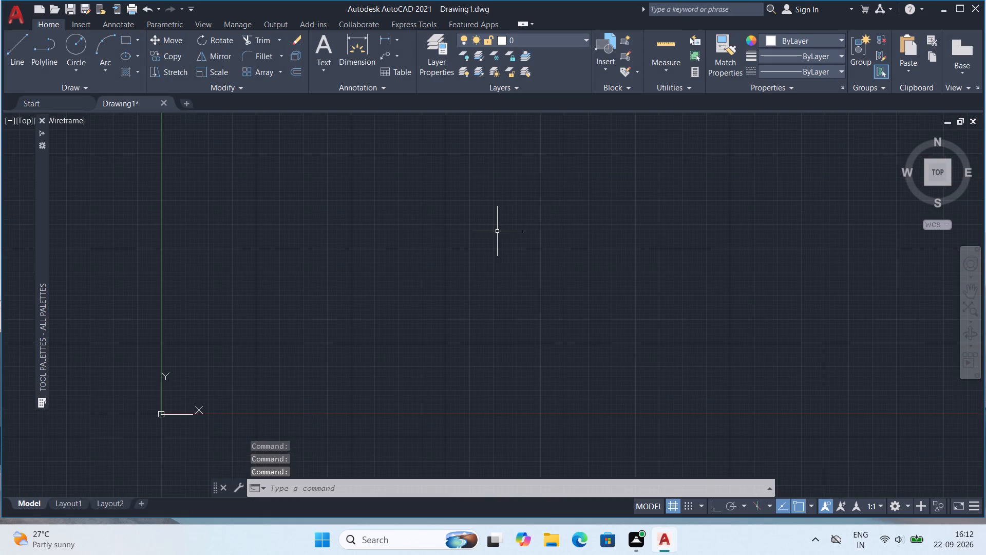
# Set the drawing units to Architectural length with 0'-0 1/2" precision and an insertion scale of Inches.
pyautogui.moveTo(506, 227); pyautogui.dragTo(425, 292, button='middle')
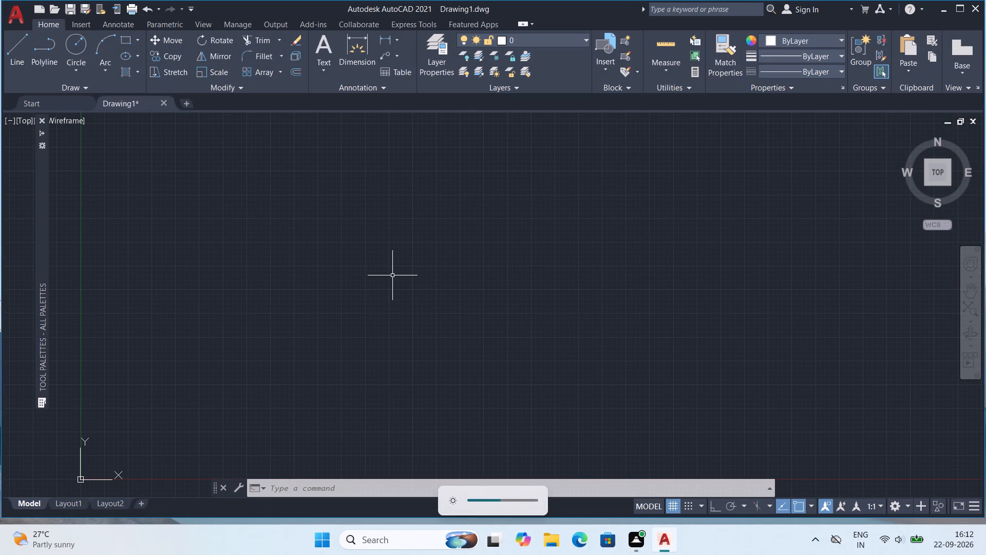
pyautogui.write('un')
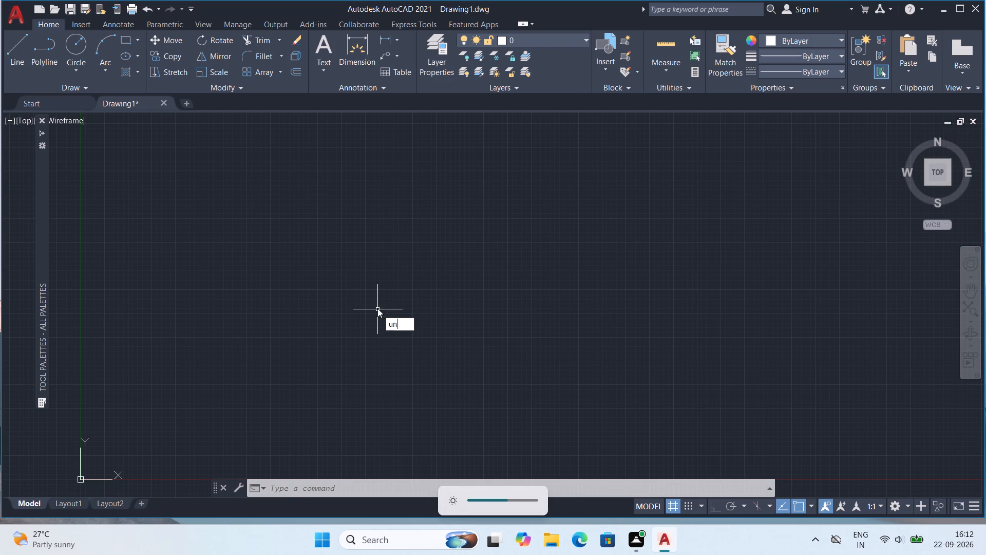
pyautogui.press('Return')
pyautogui.click(363, 129)
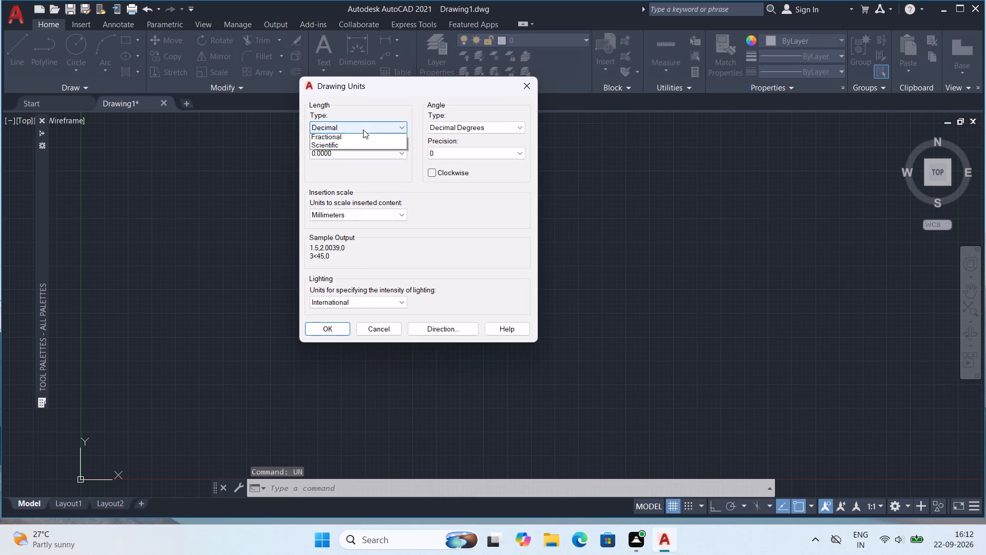
pyautogui.click(357, 139)
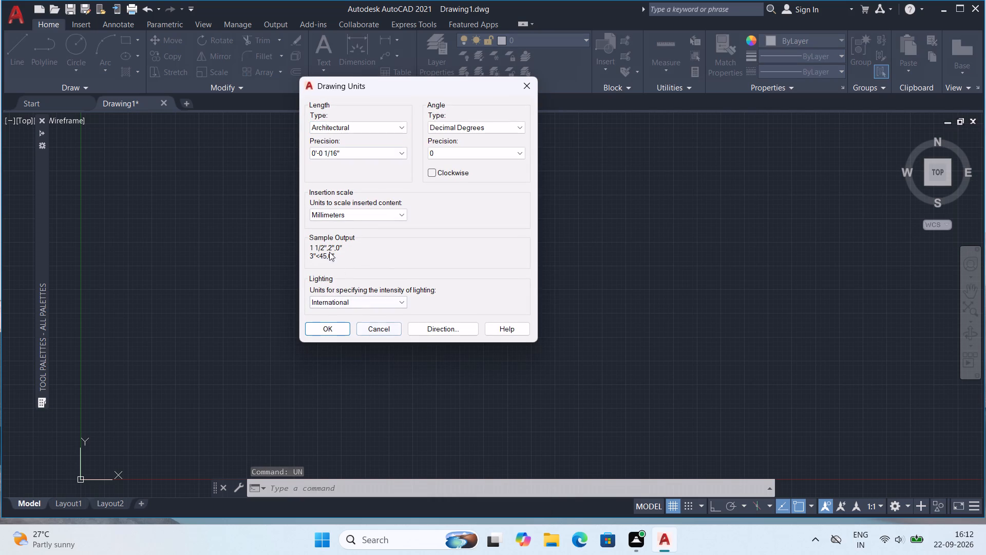
pyautogui.click(318, 212)
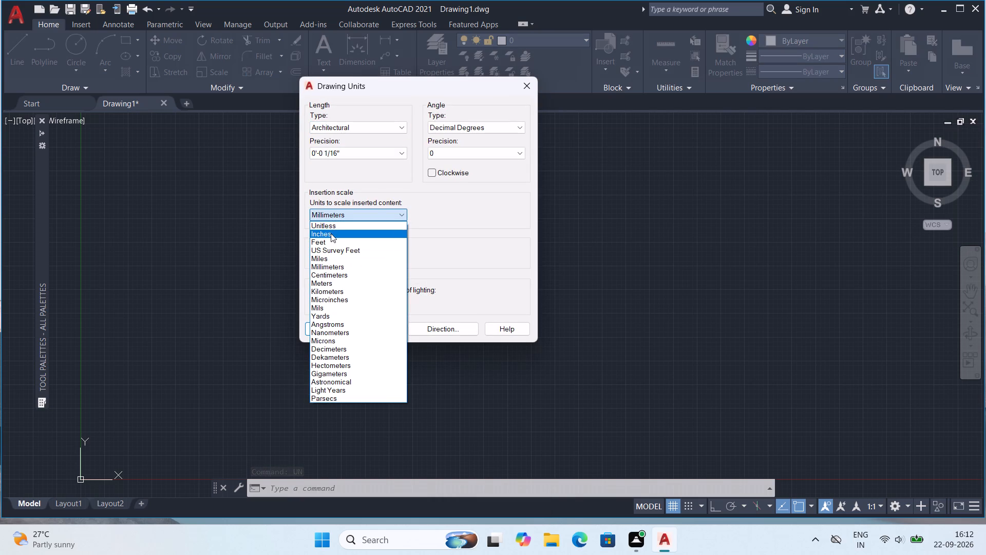
pyautogui.click(331, 233)
pyautogui.click(350, 149)
pyautogui.click(348, 172)
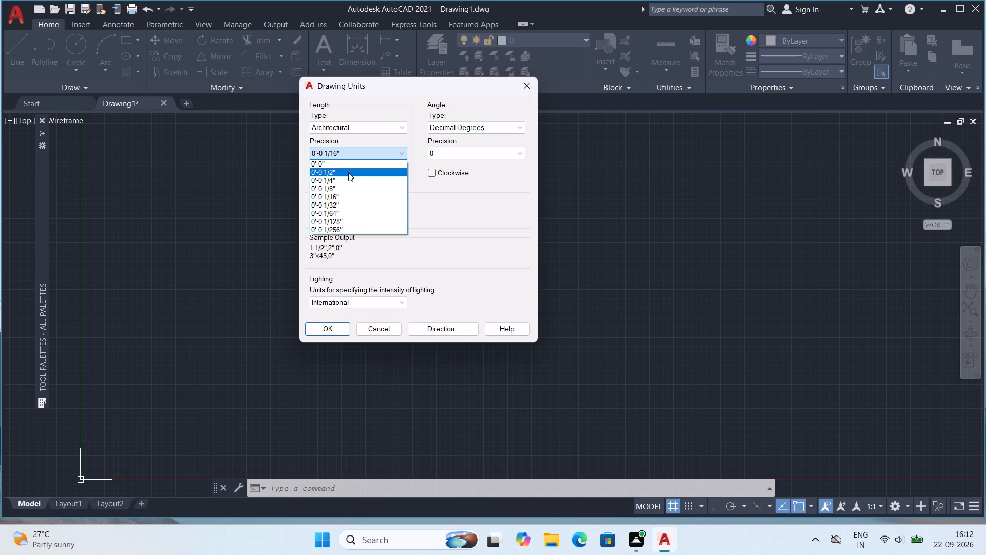
pyautogui.click(336, 327)
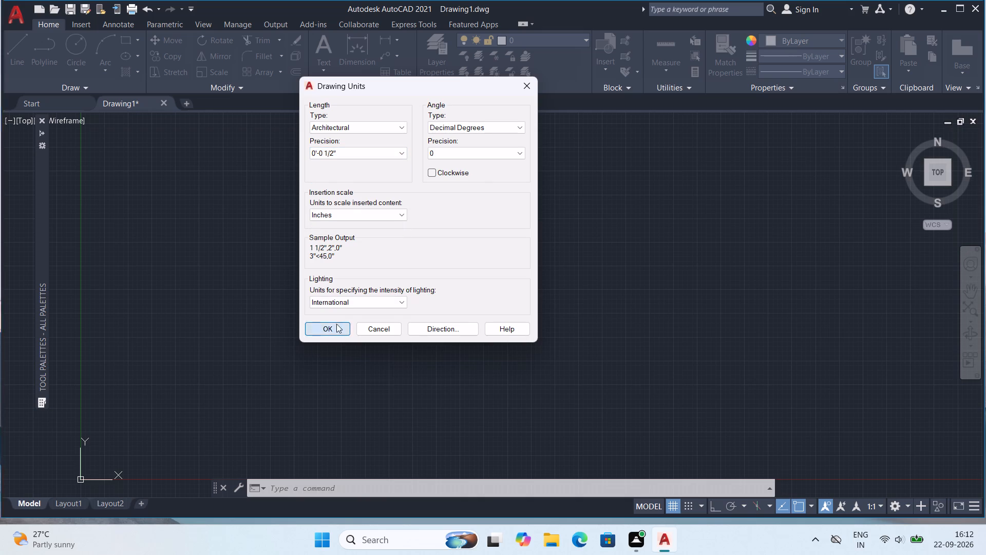
# Modify the ISO-25 dimension style's primary units to Architectural format with 0'-0 1/2" precision and set the style current.
pyautogui.press('d')
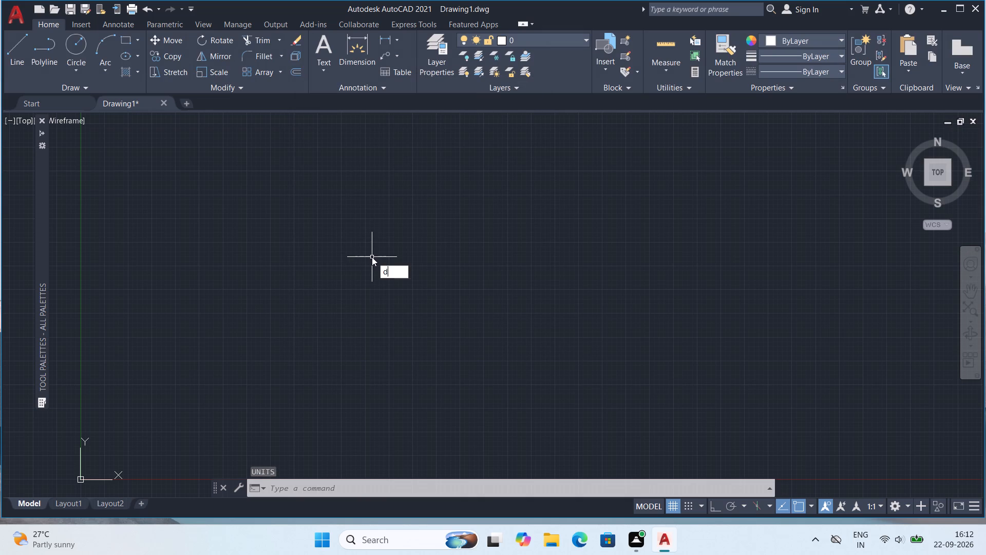
pyautogui.press('Return')
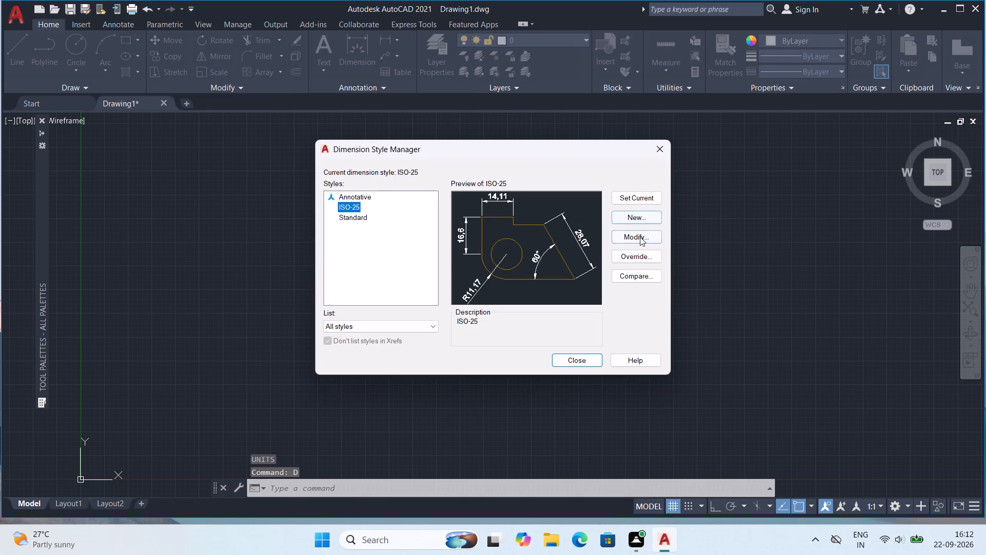
pyautogui.click(638, 214)
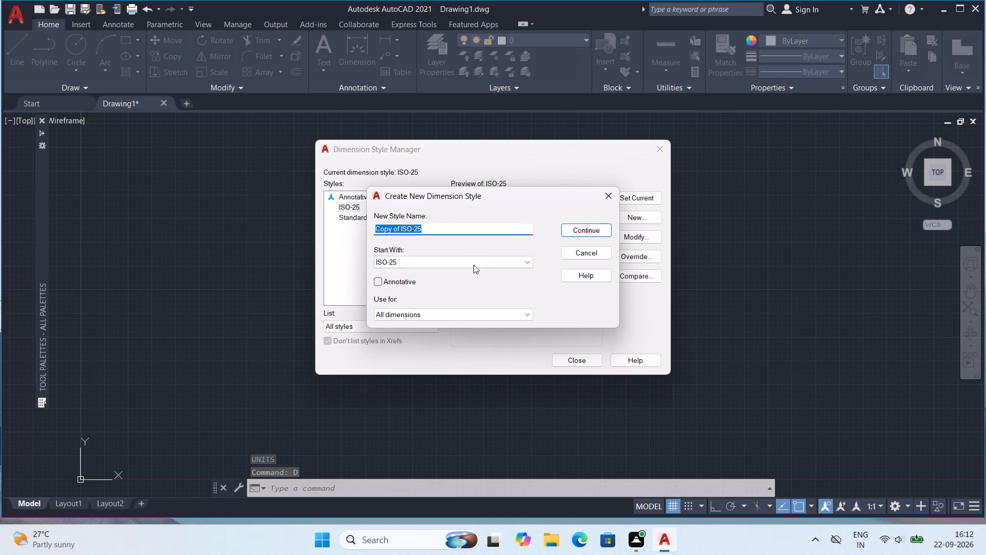
pyautogui.click(609, 197)
pyautogui.click(629, 233)
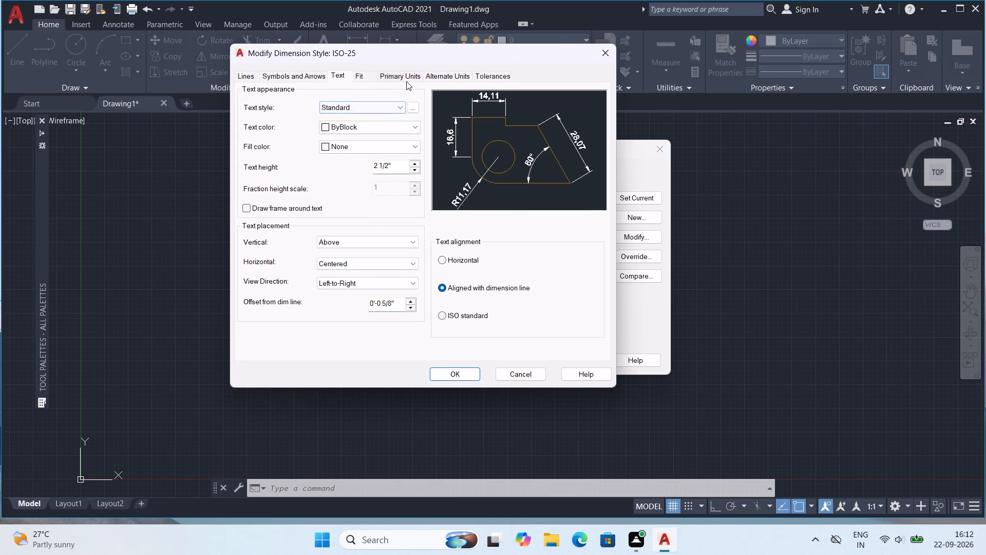
pyautogui.click(406, 73)
pyautogui.click(363, 105)
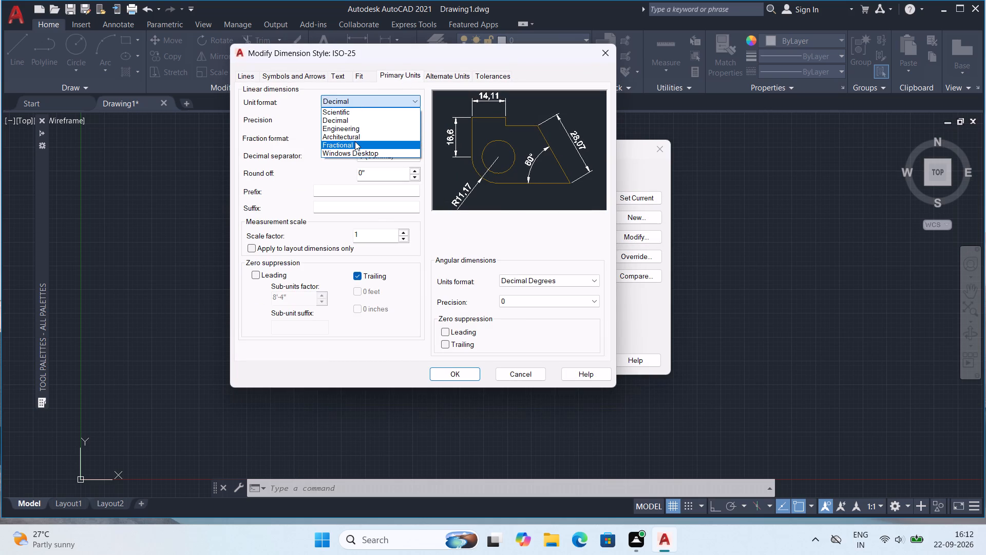
pyautogui.click(355, 139)
pyautogui.click(363, 115)
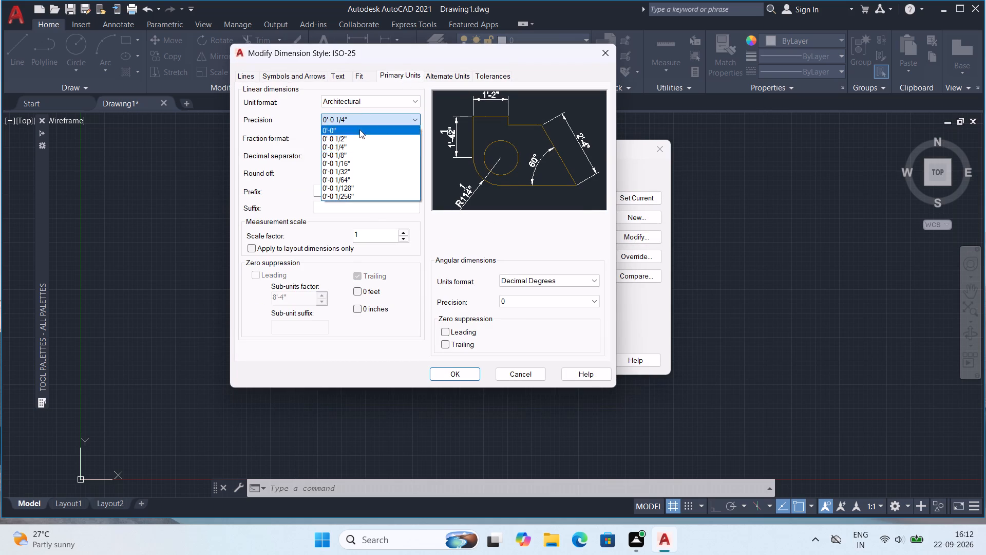
pyautogui.click(358, 136)
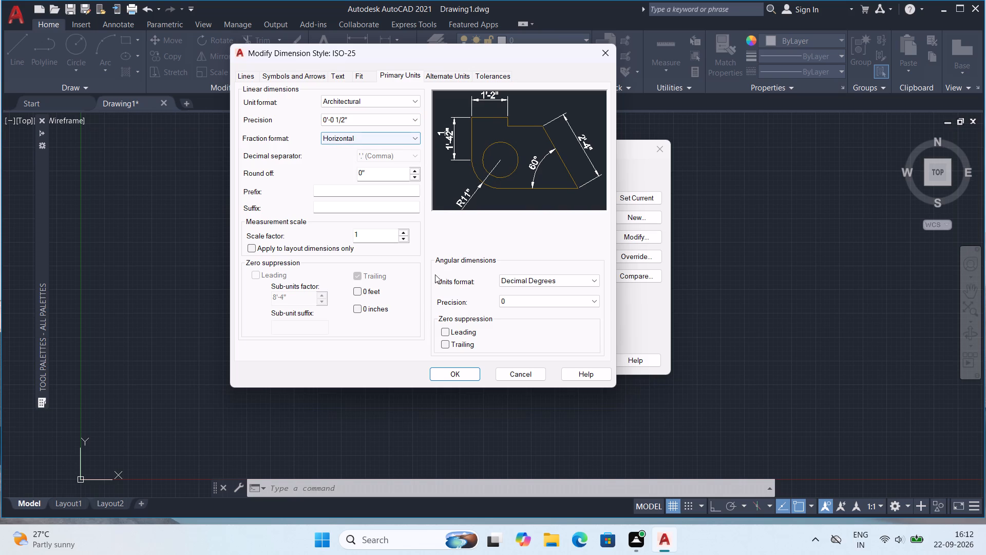
pyautogui.click(439, 374)
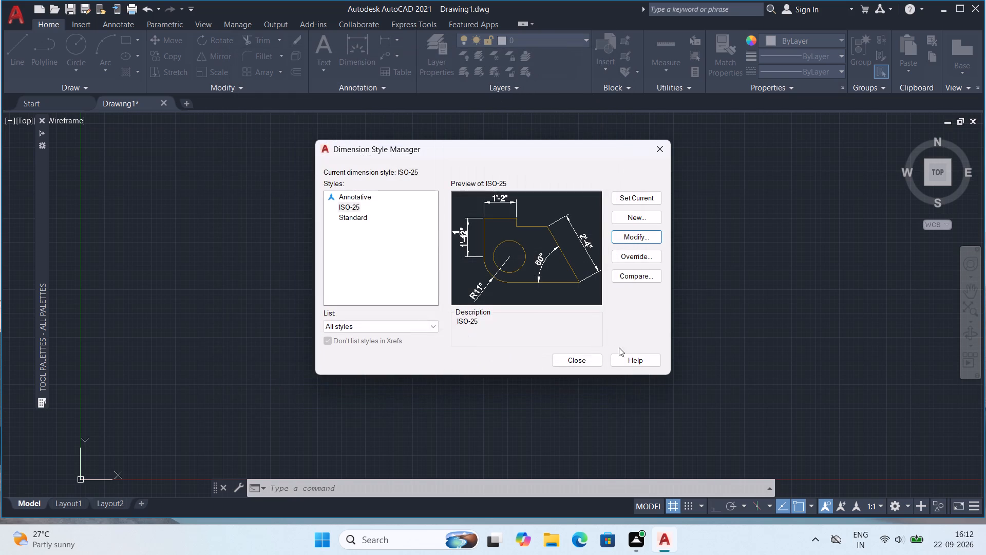
pyautogui.click(633, 200)
pyautogui.click(584, 363)
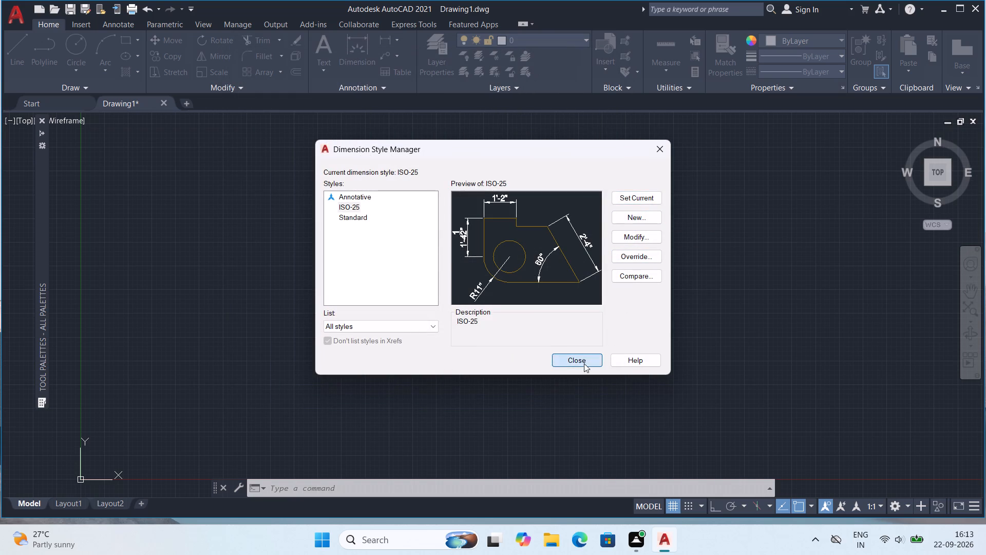
# Enable maintaining a log file in the program's open and save options and apply it.
pyautogui.moveTo(552, 243); pyautogui.dragTo(545, 255, button='middle')
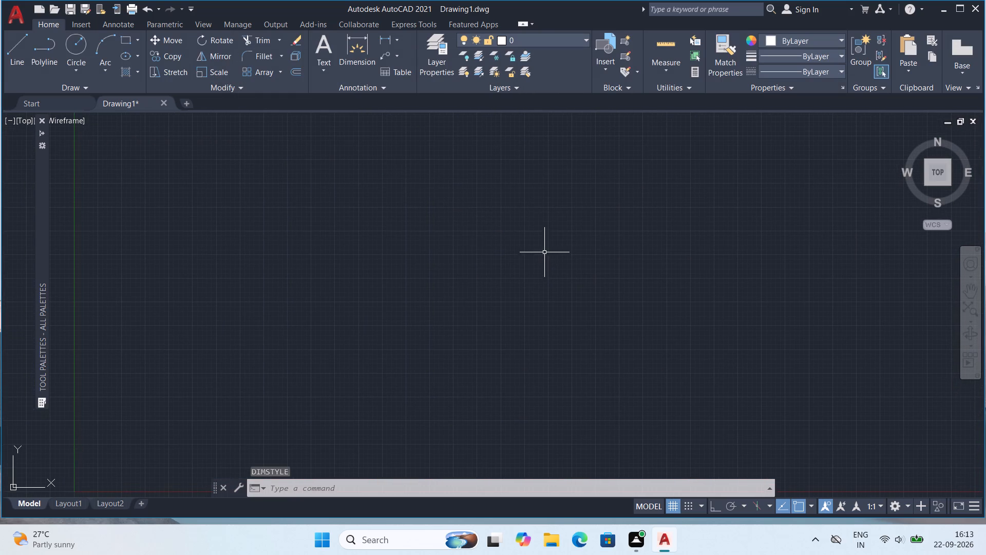
pyautogui.press('o')
pyautogui.press('p')
pyautogui.press('Return')
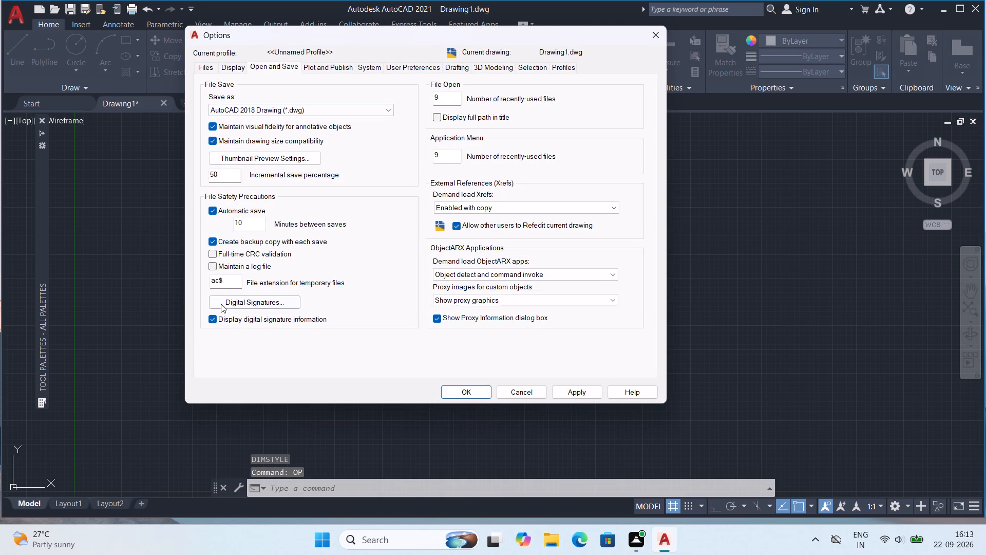
pyautogui.click(212, 265)
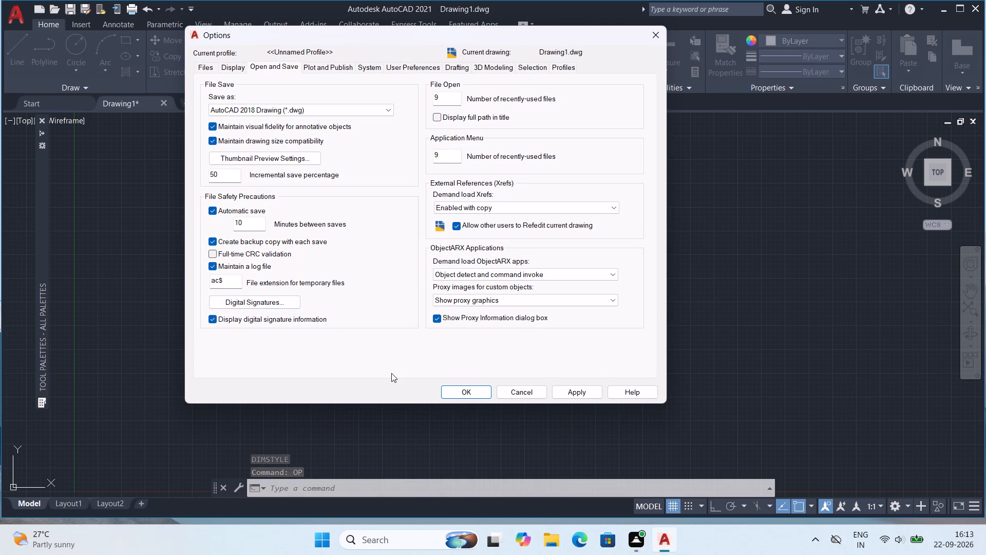
pyautogui.click(583, 391)
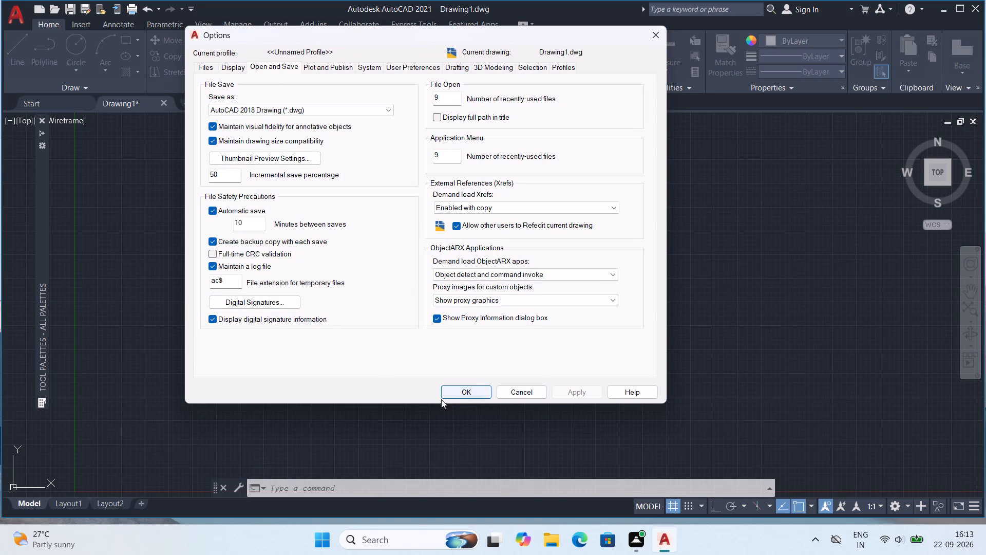
pyautogui.click(461, 388)
# Turn on Ortho and draw a 25' horizontal line as the top side of the house outline.
pyautogui.moveTo(349, 178); pyautogui.dragTo(340, 211, button='middle')
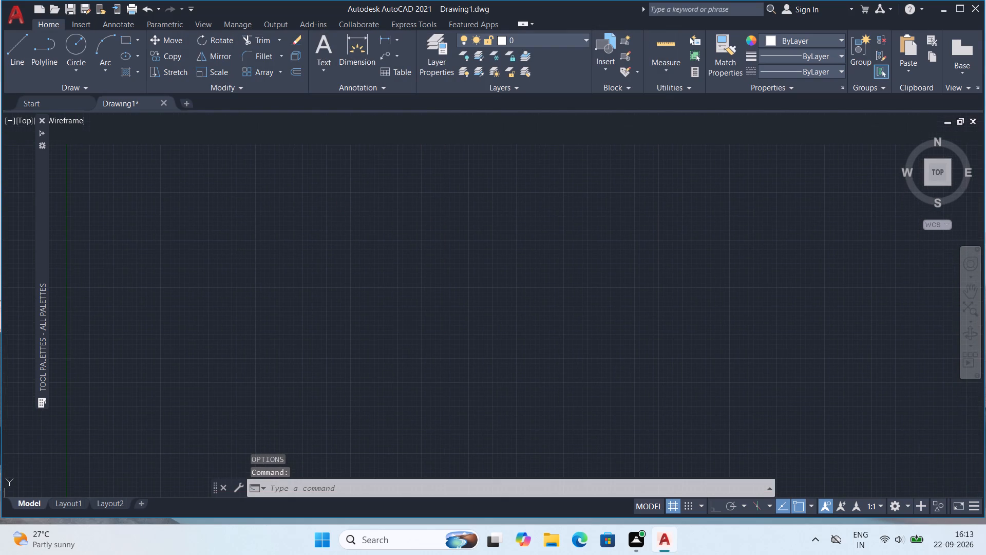
pyautogui.press('l')
pyautogui.press('Return')
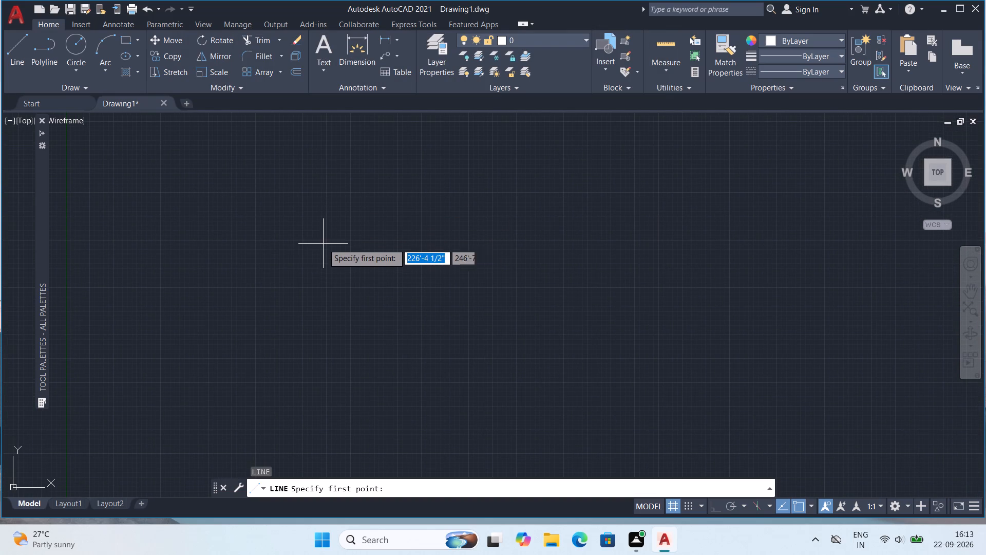
pyautogui.click(323, 242)
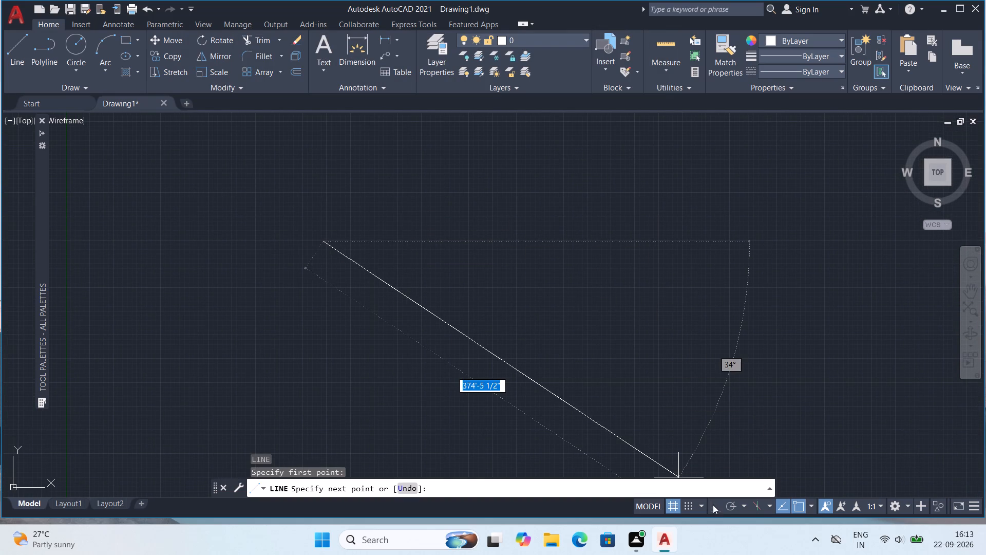
pyautogui.click(711, 503)
pyautogui.scroll(2, 390, 224)
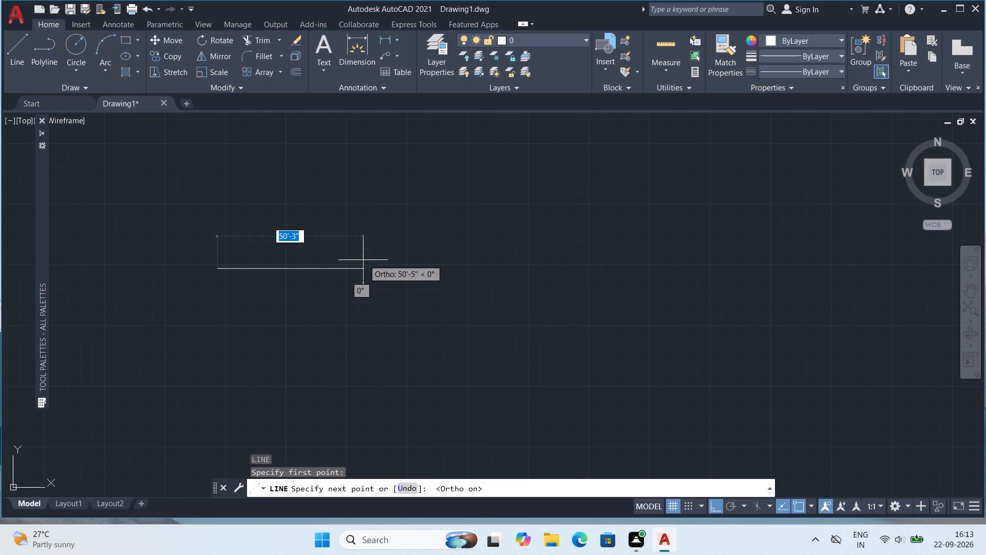
pyautogui.moveTo(363, 260); pyautogui.dragTo(500, 242, button='middle')
pyautogui.scroll(1, 500, 241)
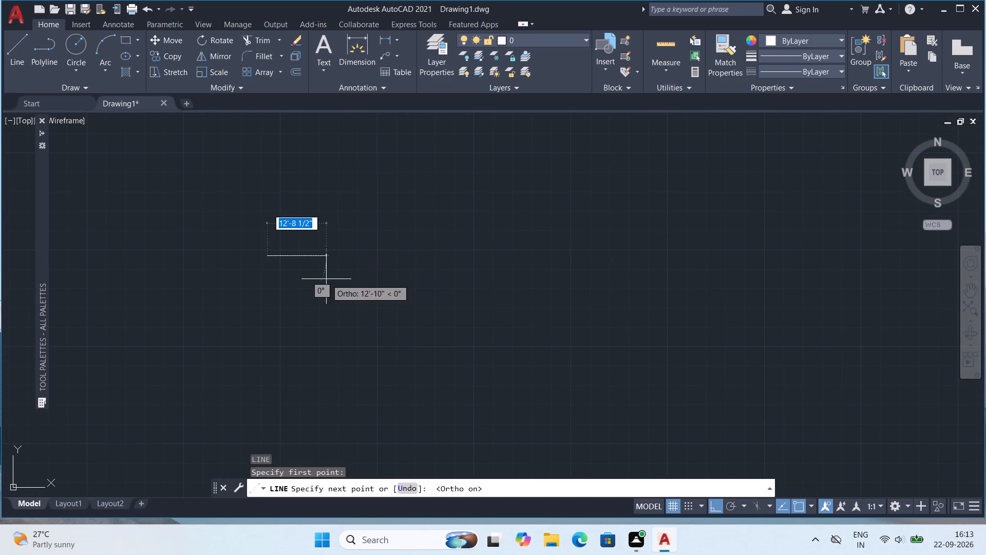
pyautogui.moveTo(253, 259); pyautogui.dragTo(371, 257, button='middle')
pyautogui.scroll(4, 408, 241)
pyautogui.moveTo(315, 346); pyautogui.dragTo(448, 284, button='middle')
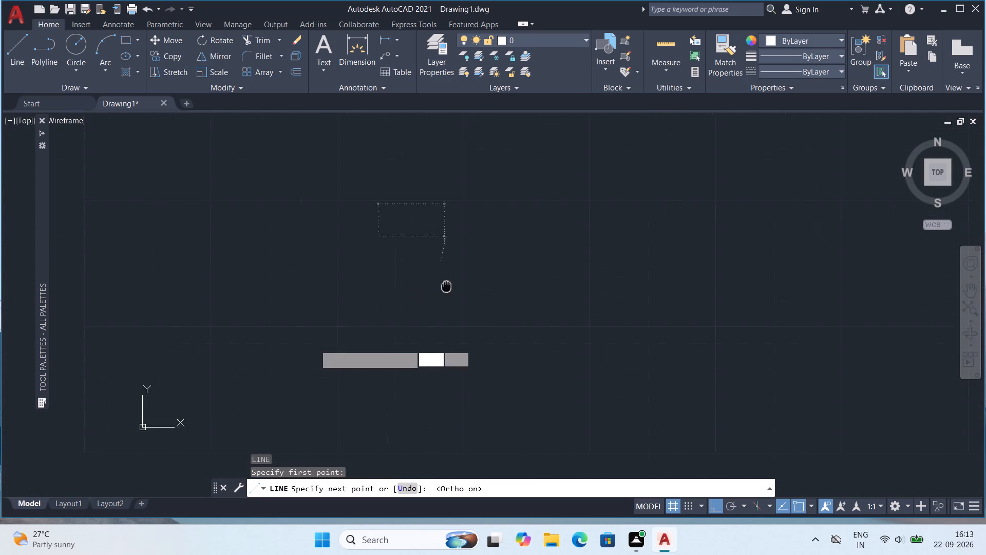
pyautogui.moveTo(448, 284); pyautogui.dragTo(458, 275, button='middle')
pyautogui.scroll(2, 457, 262)
pyautogui.scroll(1, 572, 153)
pyautogui.moveTo(573, 153); pyautogui.dragTo(584, 194, button='middle')
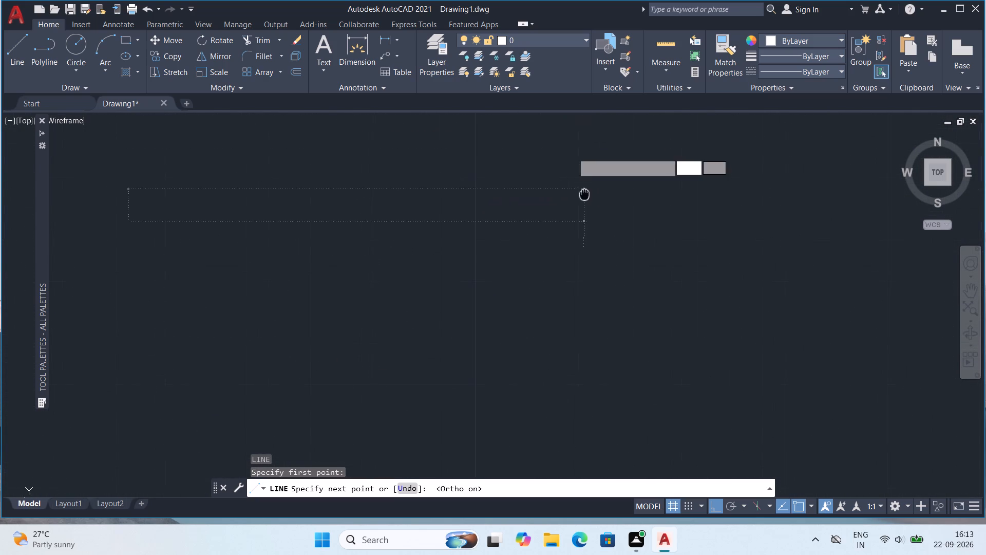
pyautogui.moveTo(584, 194); pyautogui.dragTo(585, 195, button='middle')
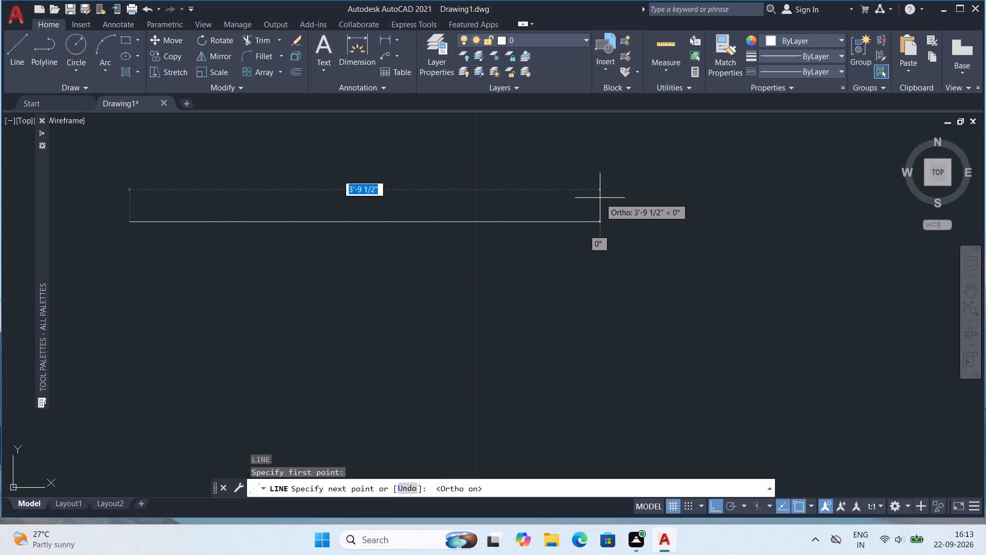
pyautogui.scroll(-4, 541, 250)
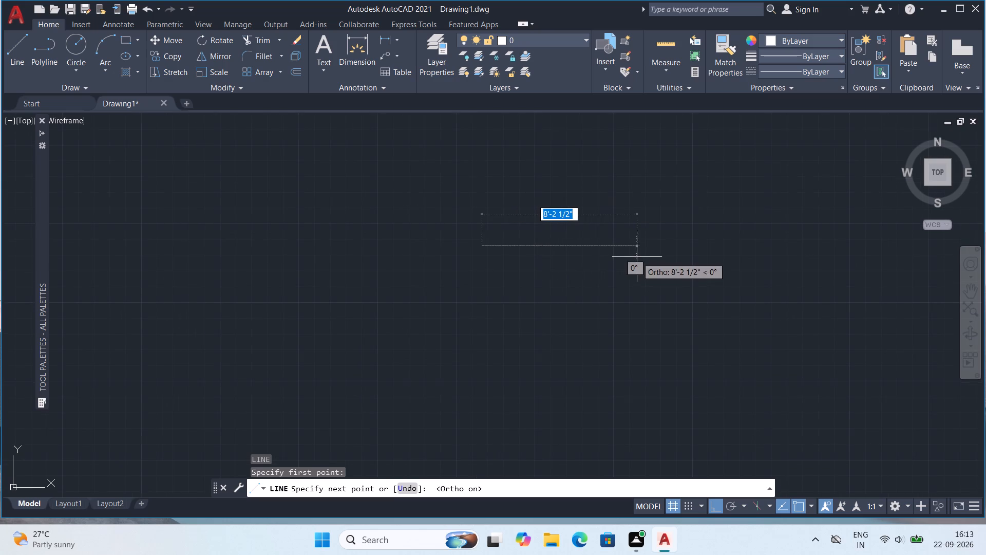
pyautogui.moveTo(636, 257); pyautogui.dragTo(459, 293, button='middle')
pyautogui.scroll(2, 459, 284)
pyautogui.moveTo(441, 288); pyautogui.dragTo(539, 288, button='middle')
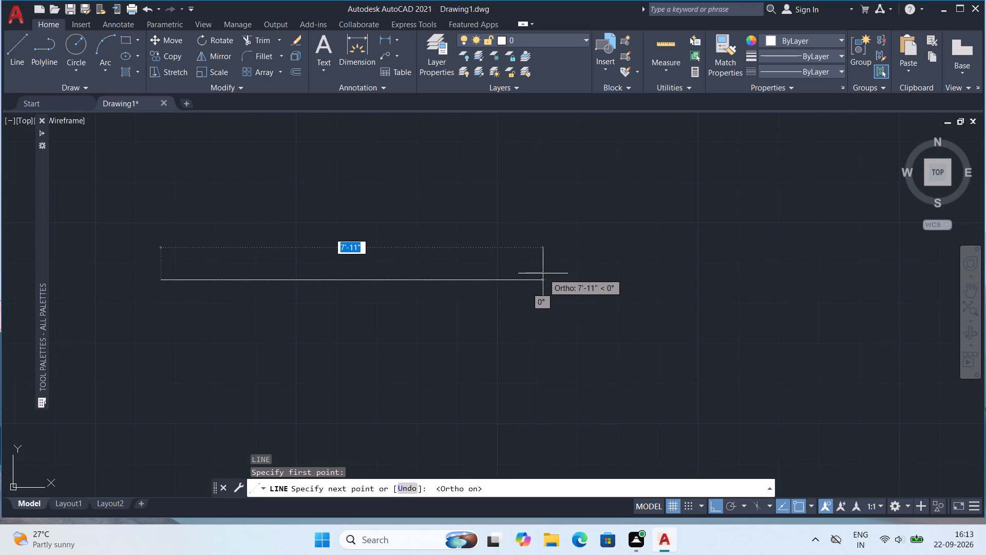
pyautogui.write("25'")
pyautogui.press('Return')
# Continue the outline 30' down, 25' back to the left and 30' up to complete the rectangle.
pyautogui.scroll(-5, 497, 381)
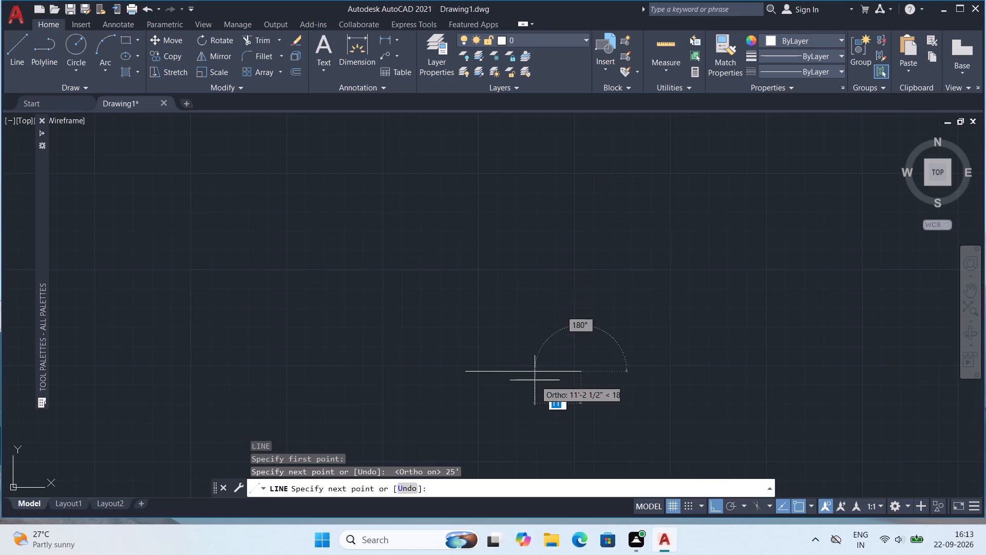
pyautogui.moveTo(578, 461); pyautogui.dragTo(546, 320, button='middle')
pyautogui.scroll(2, 545, 318)
pyautogui.moveTo(544, 318); pyautogui.dragTo(524, 410, button='middle')
pyautogui.write("30'")
pyautogui.press('Return')
pyautogui.moveTo(394, 380); pyautogui.dragTo(382, 261, button='middle')
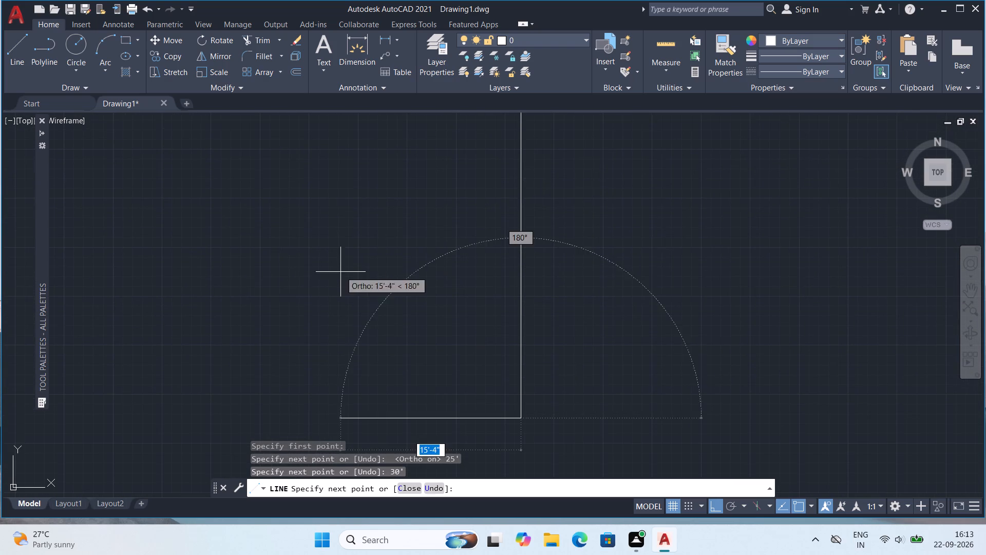
pyautogui.scroll(-2, 283, 319)
pyautogui.press('2')
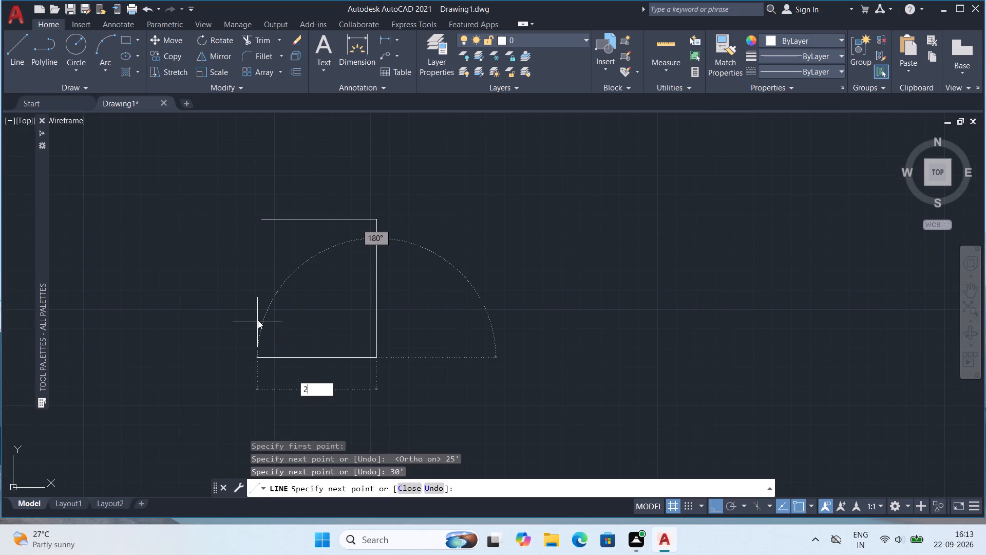
pyautogui.press('5')
pyautogui.press("'")
pyautogui.press('Return')
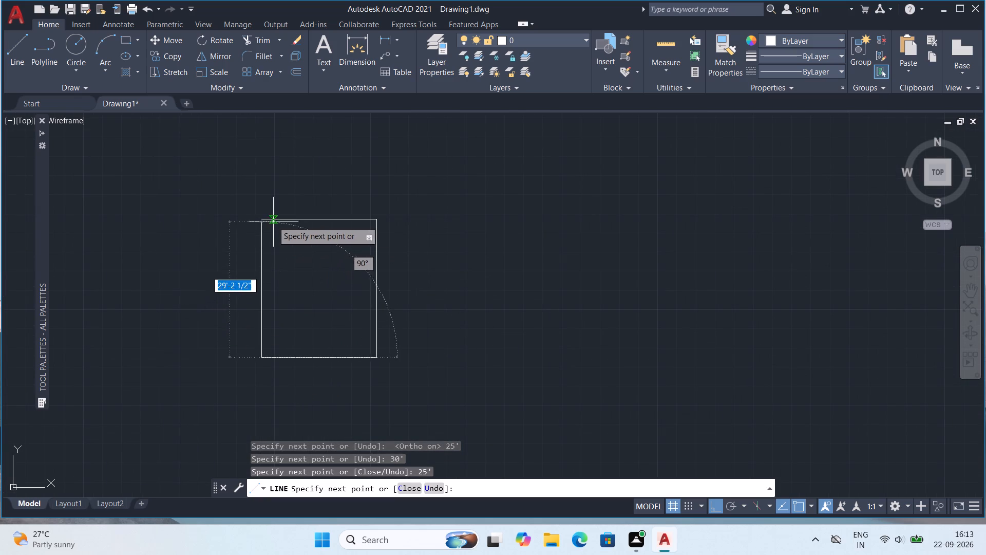
pyautogui.write("30'")
pyautogui.press('Return')
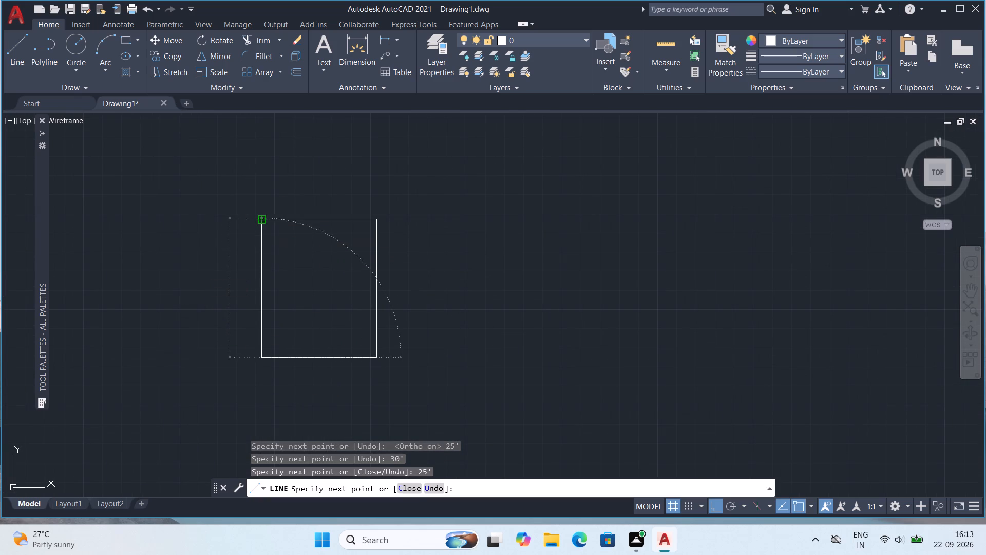
pyautogui.press('Escape')
# Offset all four sides of the house outline 9" inward to form the exterior walls.
pyautogui.moveTo(292, 246); pyautogui.dragTo(441, 241, button='middle')
pyautogui.scroll(1, 442, 239)
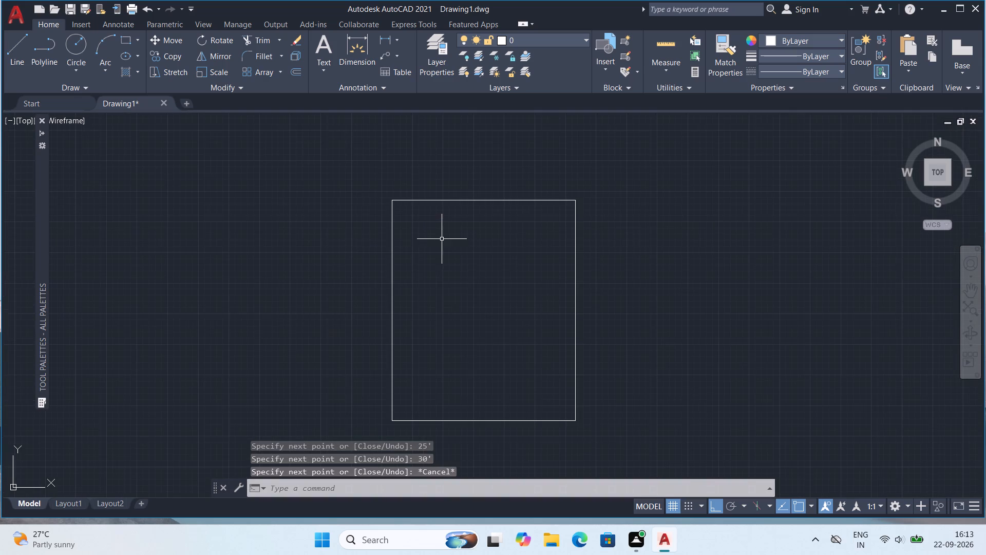
pyautogui.moveTo(446, 378); pyautogui.dragTo(432, 346, button='middle')
pyautogui.press('o')
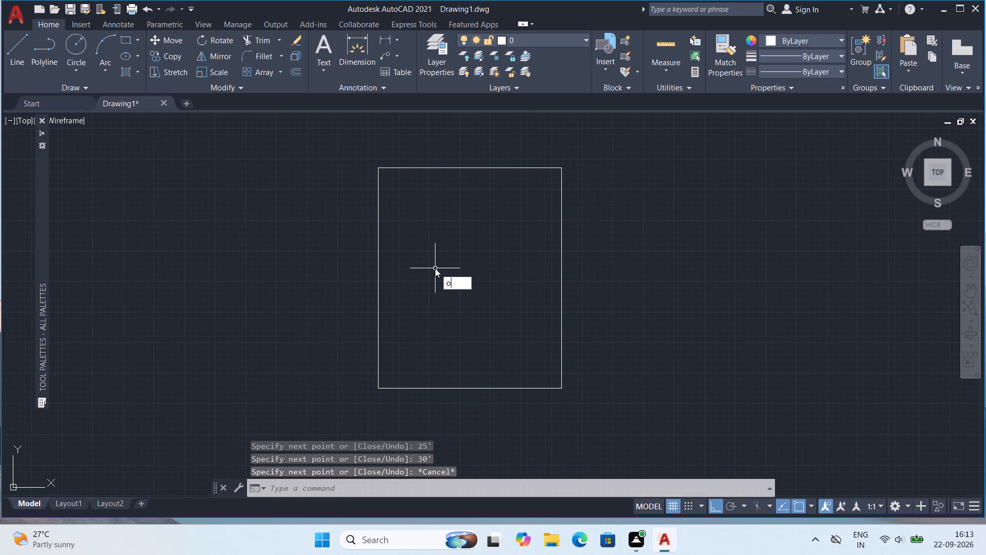
pyautogui.press('Return')
pyautogui.press('9')
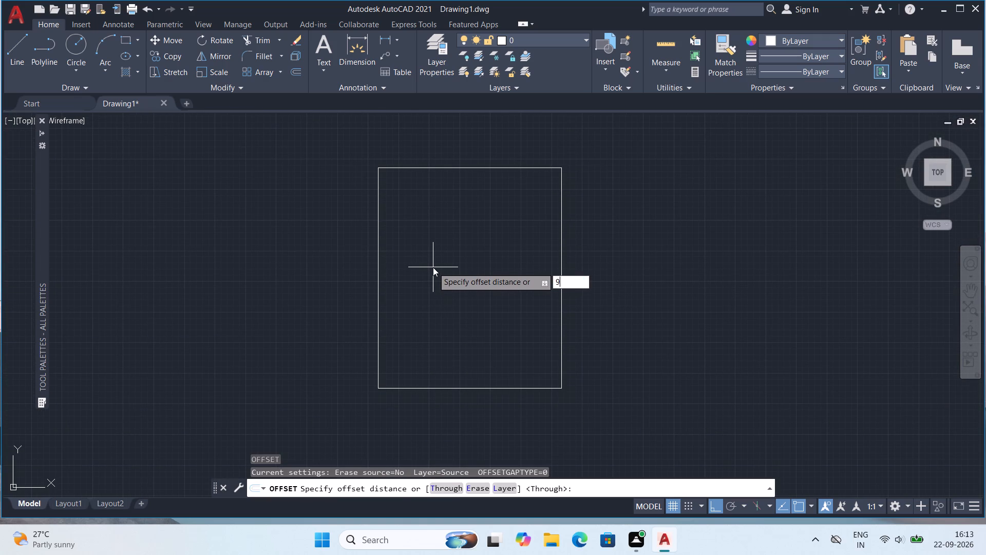
pyautogui.hotkey('shift', '"')
pyautogui.press('Return')
pyautogui.click(463, 167)
pyautogui.click(469, 212)
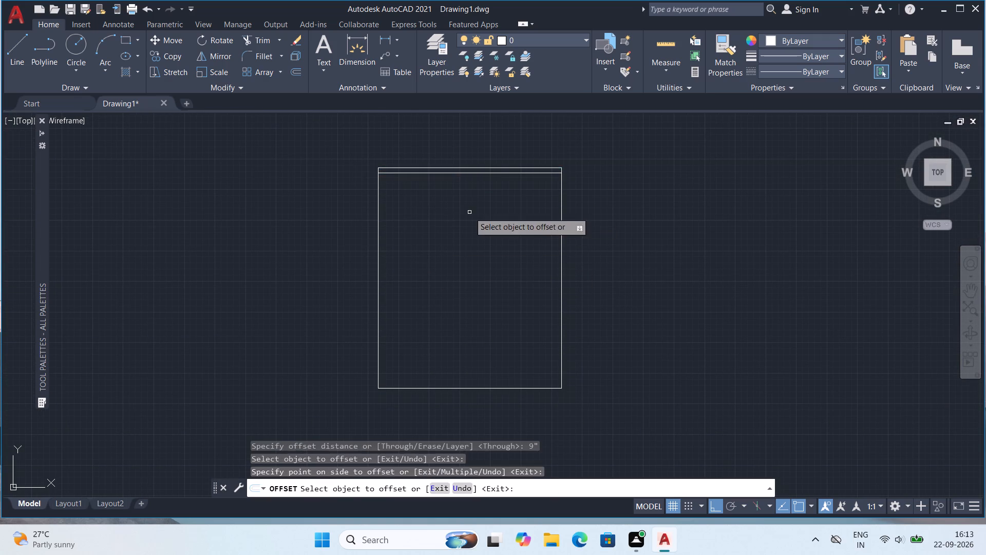
pyautogui.click(380, 282)
pyautogui.click(452, 281)
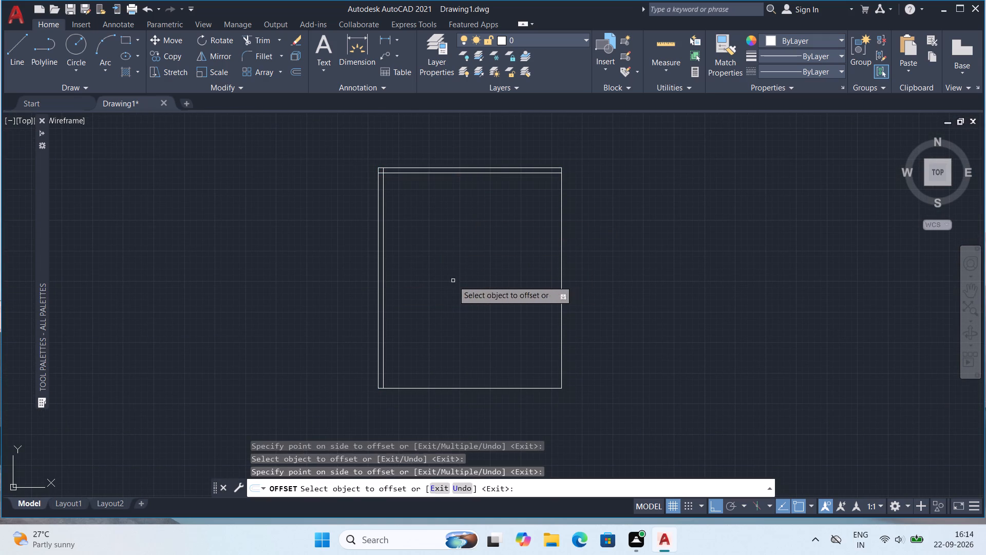
pyautogui.click(563, 257)
pyautogui.click(533, 287)
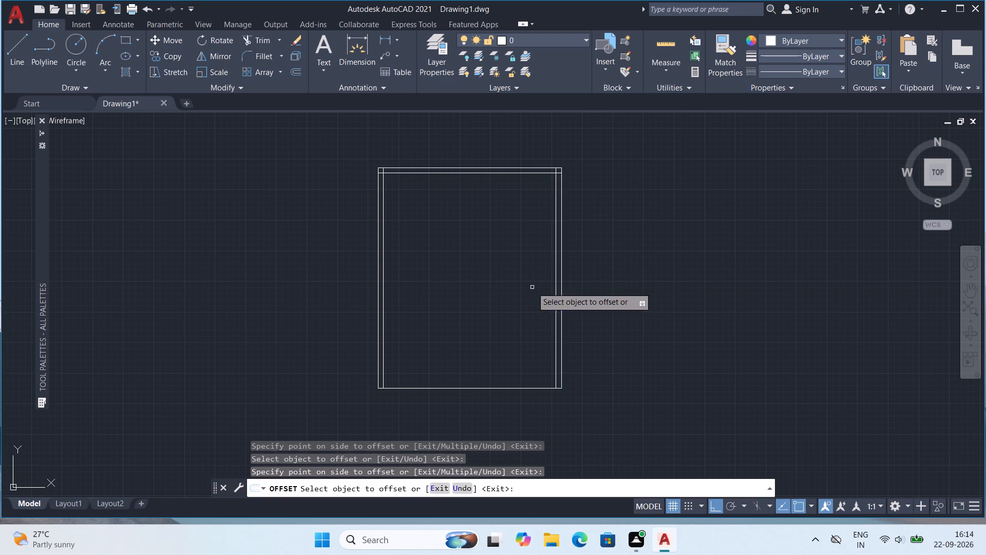
pyautogui.click(511, 386)
pyautogui.click(510, 386)
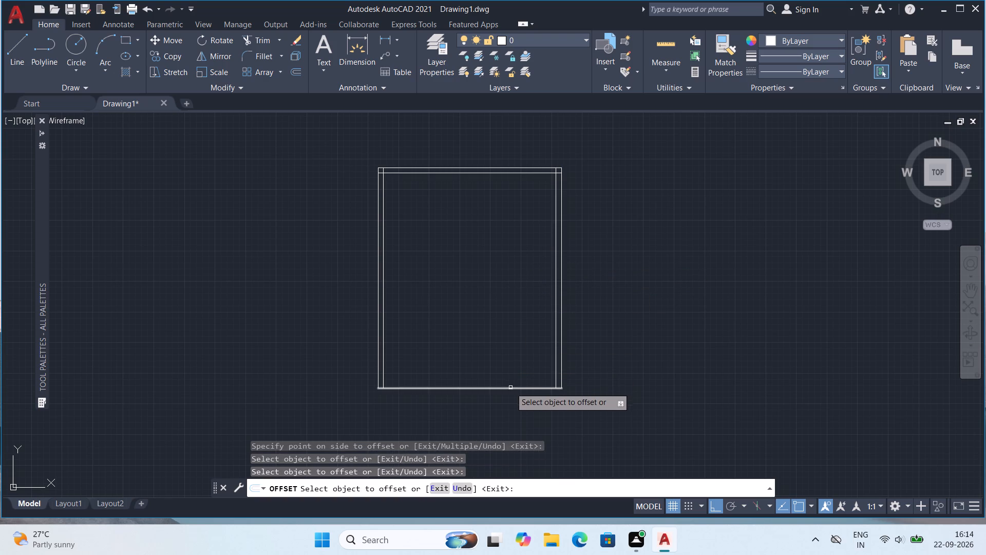
pyautogui.click(510, 389)
pyautogui.click(510, 353)
# Offset the top wall's inner line 12' downward, and that new line 5" further down, to form a horizontal partition wall.
pyautogui.scroll(1, 510, 321)
pyautogui.scroll(-1, 510, 319)
pyautogui.moveTo(517, 303); pyautogui.dragTo(475, 318, button='middle')
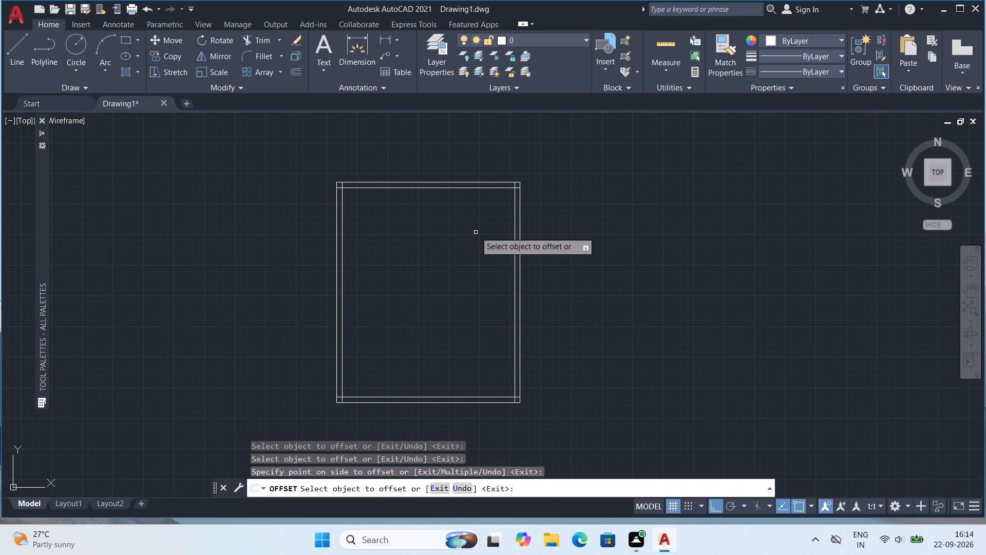
pyautogui.scroll(1, 473, 223)
pyautogui.scroll(-1, 473, 223)
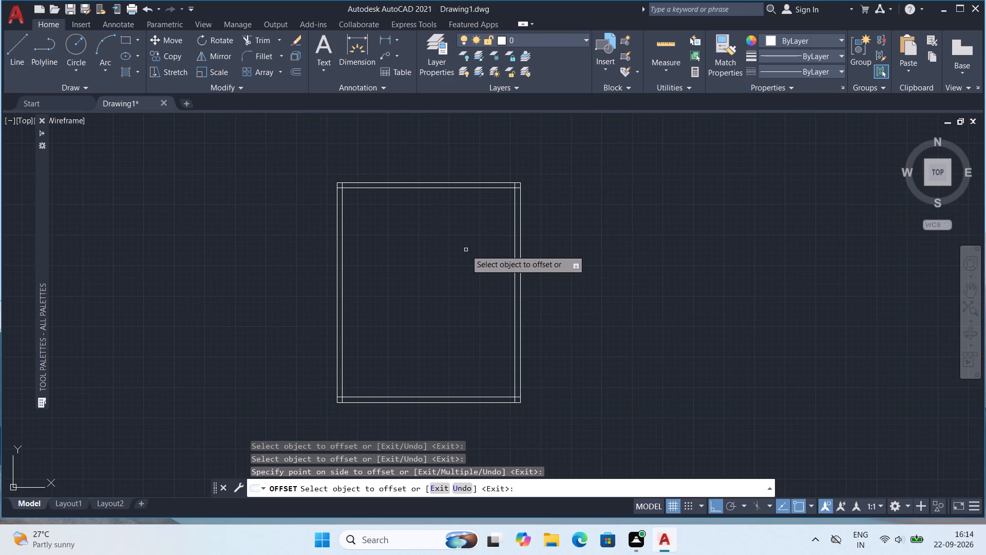
pyautogui.moveTo(462, 262); pyautogui.dragTo(441, 267, button='middle')
pyautogui.moveTo(400, 291); pyautogui.dragTo(398, 284, button='middle')
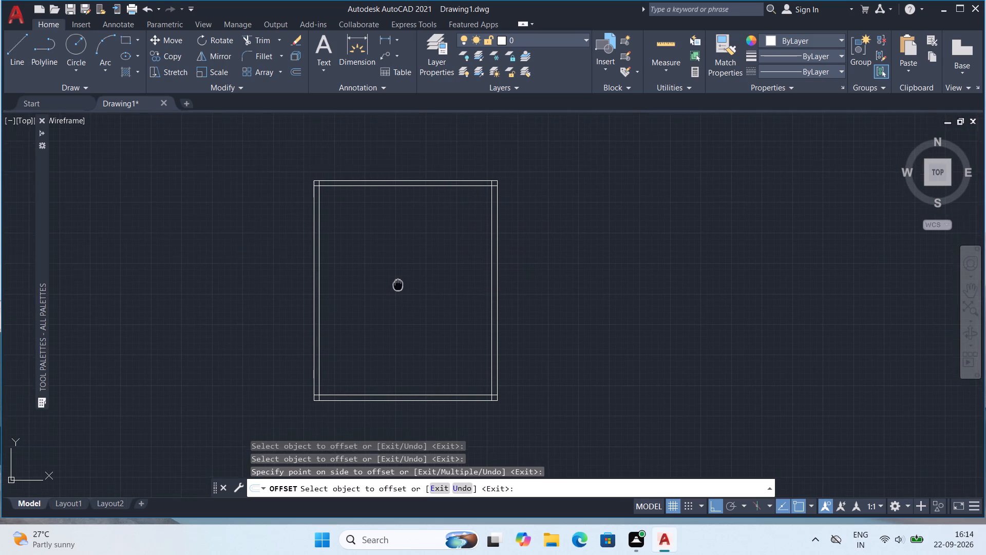
pyautogui.moveTo(398, 284); pyautogui.dragTo(398, 282, button='middle')
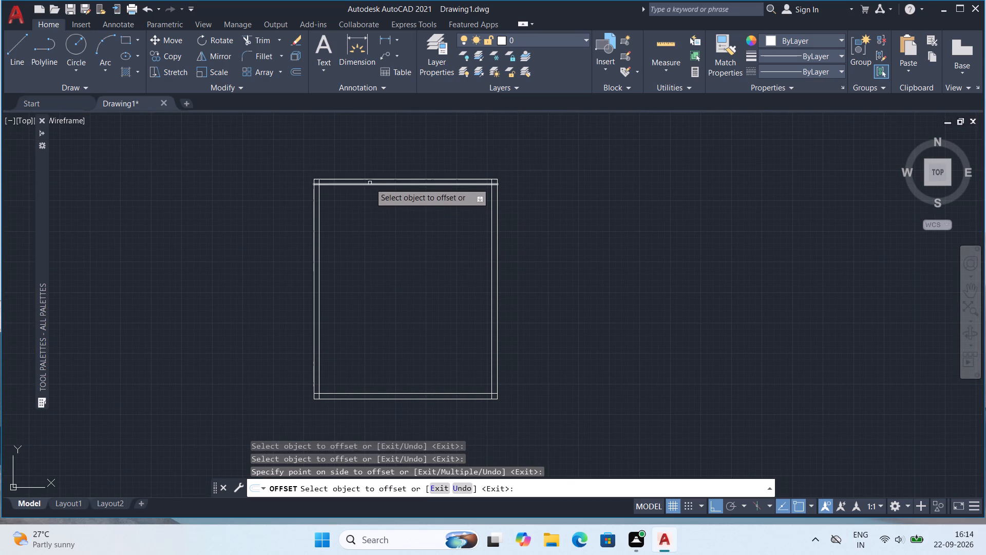
pyautogui.click(370, 183)
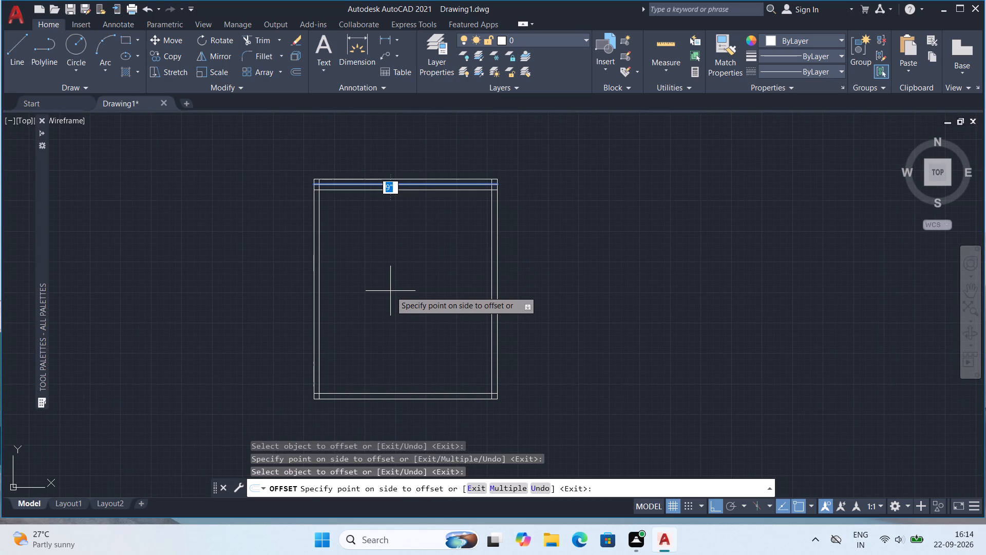
pyautogui.press('1')
pyautogui.press('2')
pyautogui.press("'")
pyautogui.press('Return')
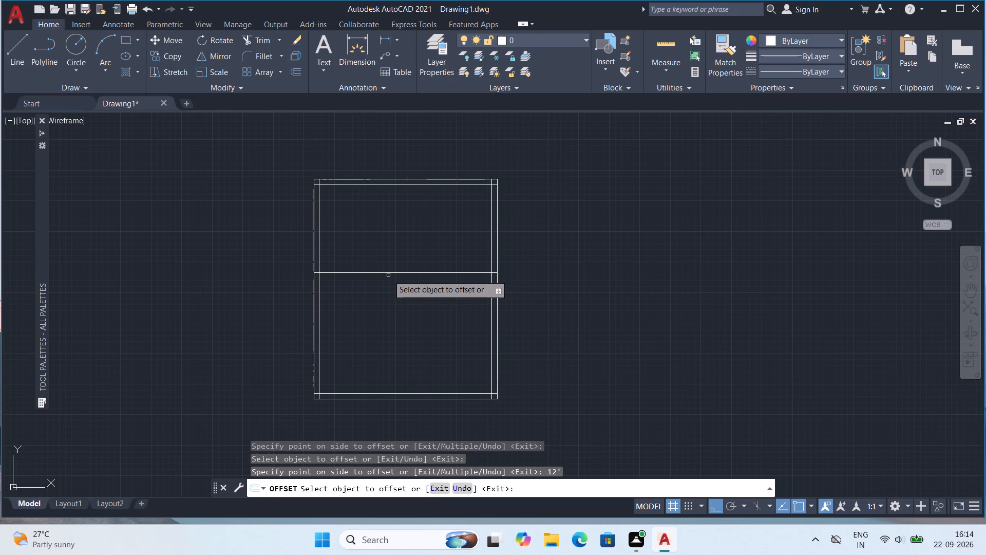
pyautogui.click(388, 273)
pyautogui.write('5"')
pyautogui.press('Return')
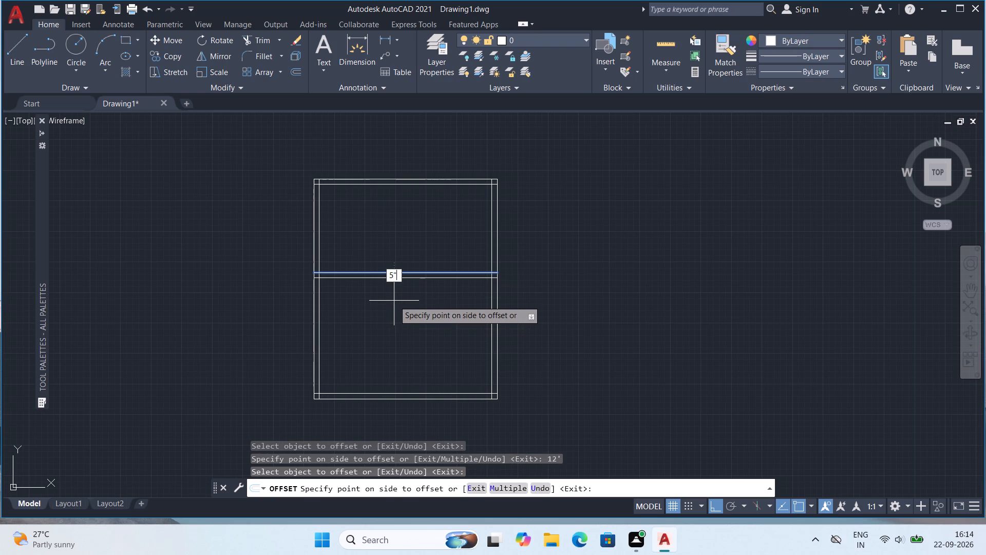
# Offset the partition's lower line 4'6" downward, and the resulting line another 5" down, to form a second horizontal partition.
pyautogui.click(344, 277)
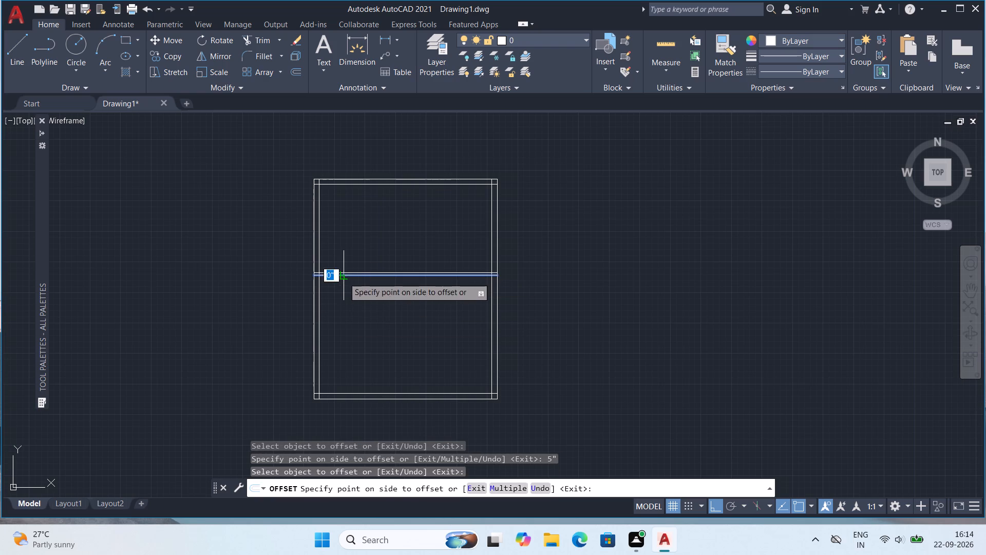
pyautogui.press('4')
pyautogui.press("'")
pyautogui.press('6')
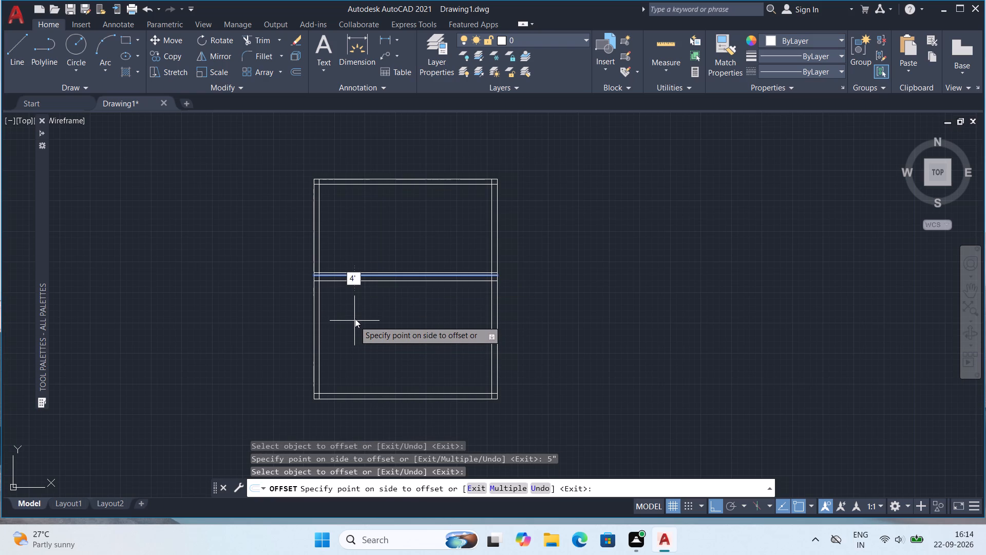
pyautogui.hotkey('shift', '"')
pyautogui.press('Return')
pyautogui.click(358, 309)
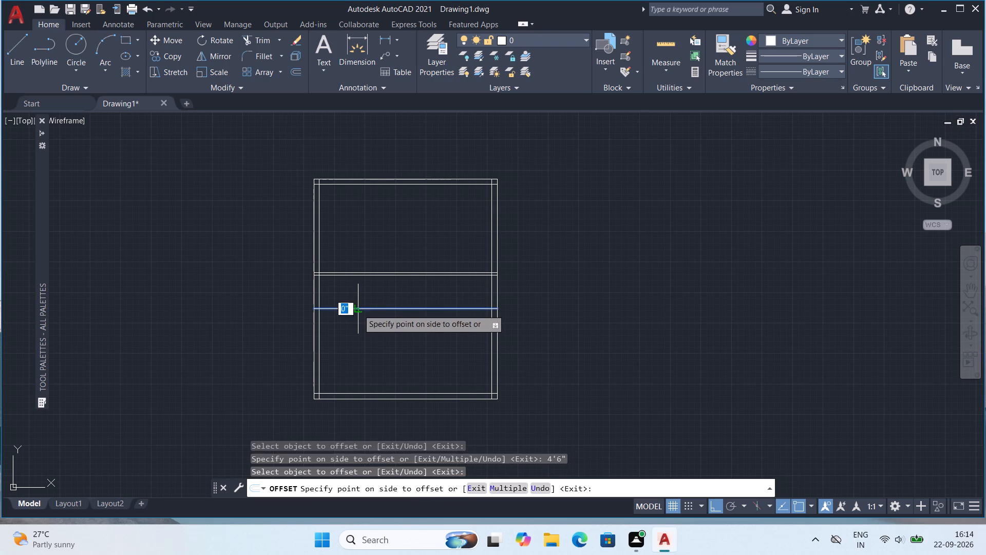
pyautogui.press('5')
pyautogui.hotkey('shift', '"')
pyautogui.press('Return')
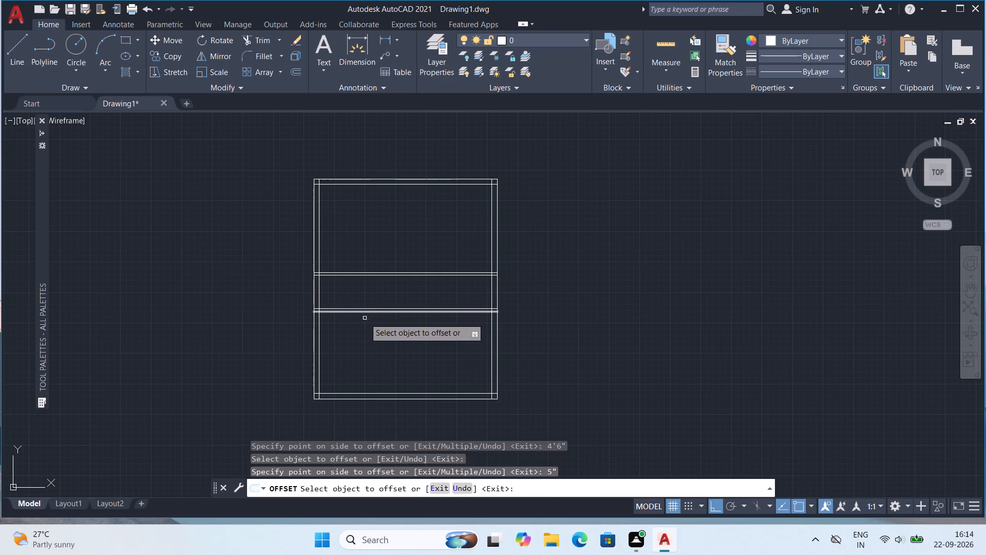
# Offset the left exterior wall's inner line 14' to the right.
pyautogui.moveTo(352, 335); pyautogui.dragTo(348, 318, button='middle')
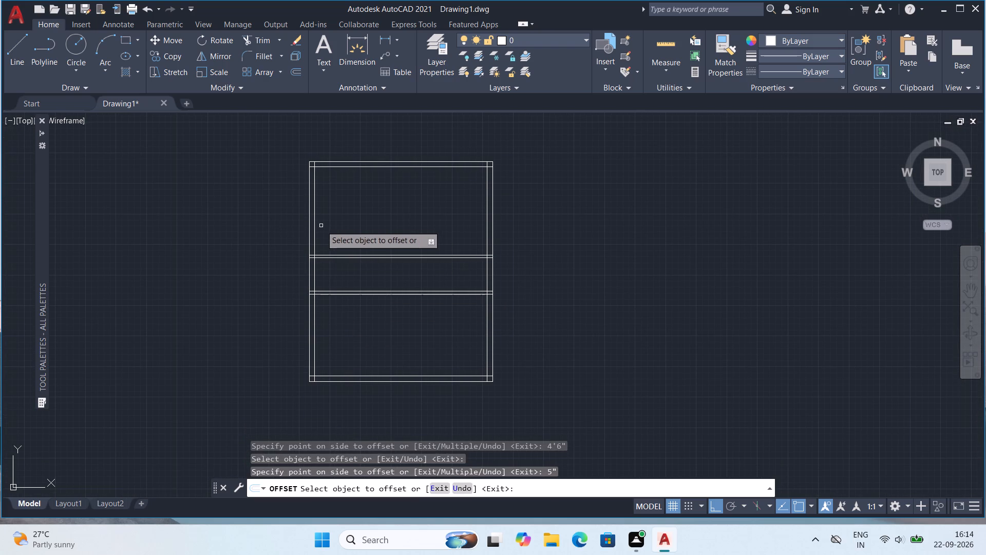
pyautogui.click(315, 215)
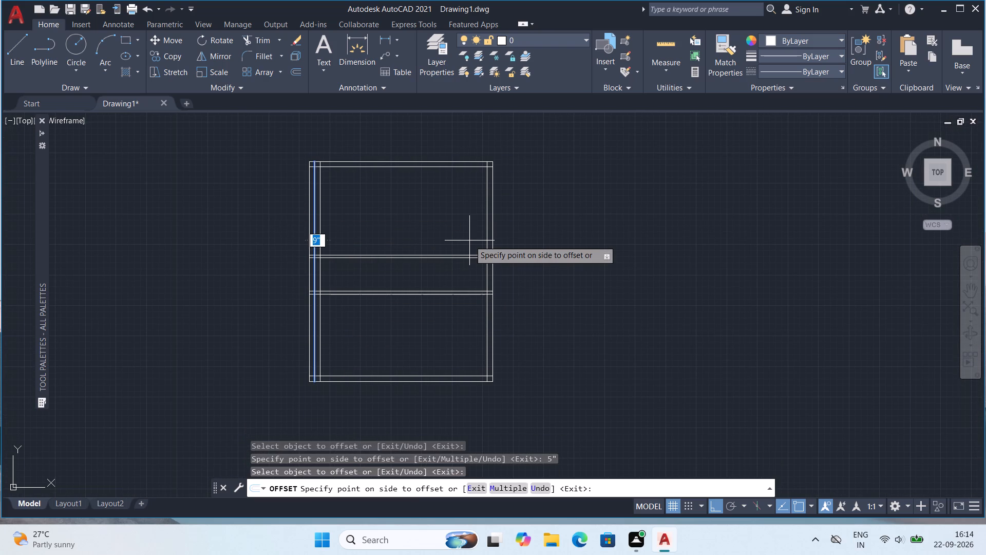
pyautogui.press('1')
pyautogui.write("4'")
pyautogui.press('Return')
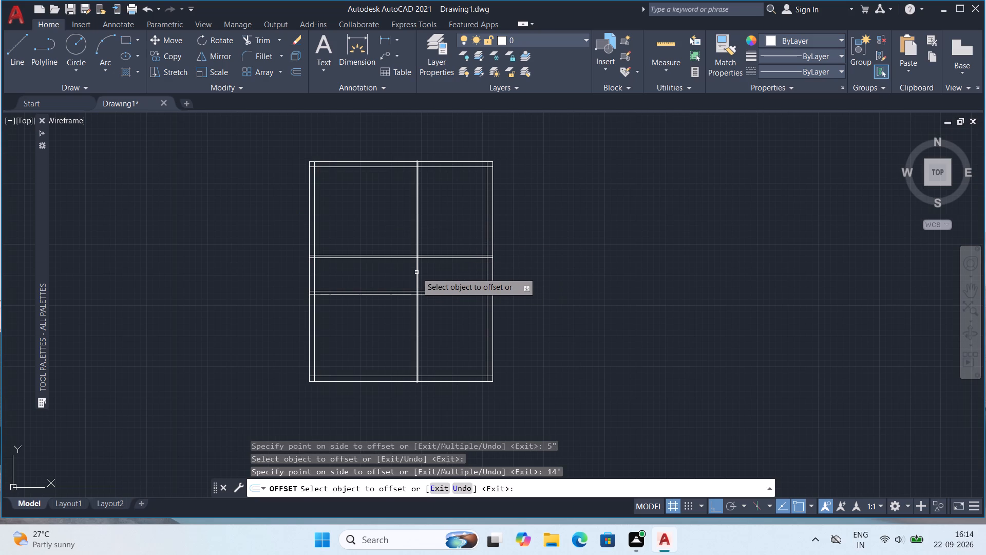
# Offset the left exterior wall's inner line 12'6" to the right to start a vertical partition.
pyautogui.click(314, 265)
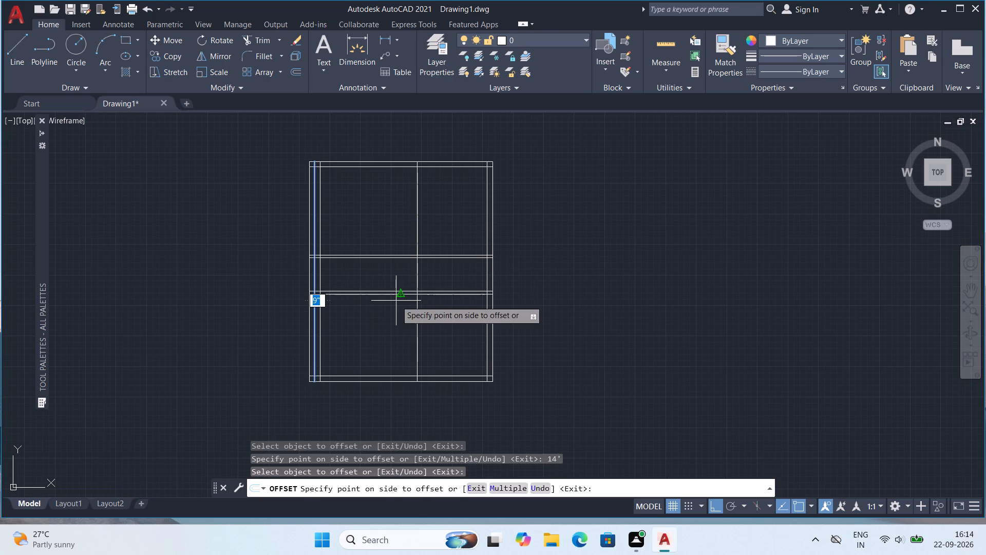
pyautogui.press('1')
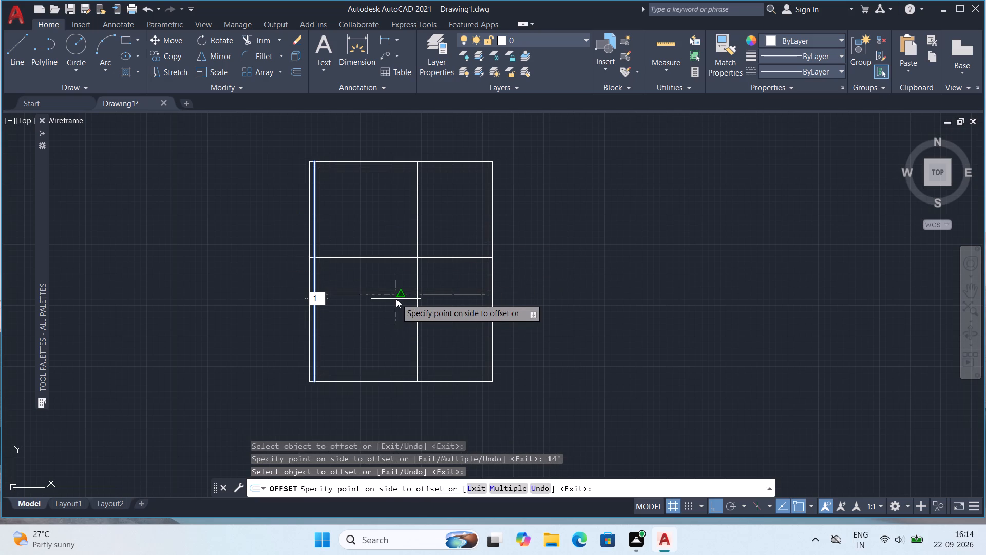
pyautogui.press('2')
pyautogui.press("'")
pyautogui.press('6')
pyautogui.hotkey('shift', '"')
pyautogui.press('Return')
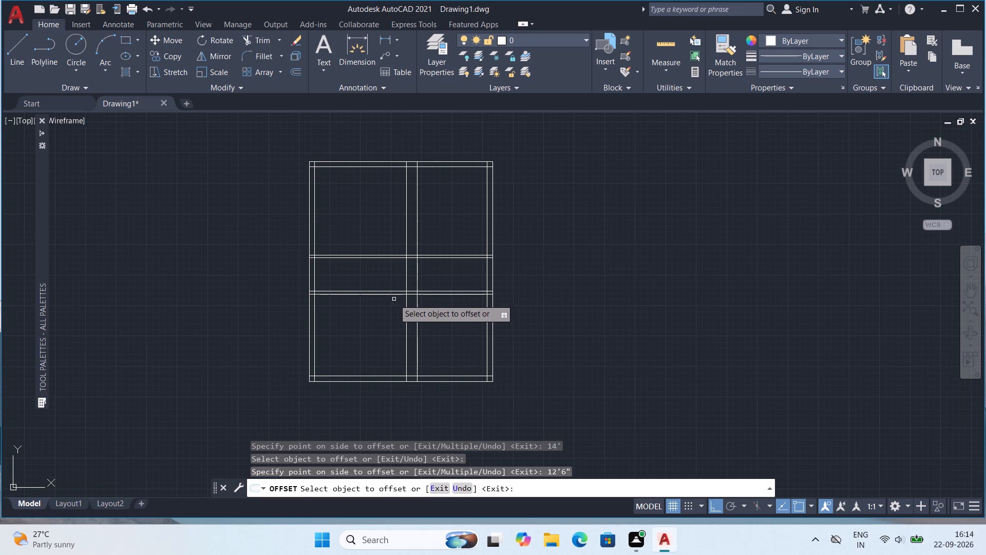
pyautogui.scroll(1, 411, 269)
pyautogui.press('Escape')
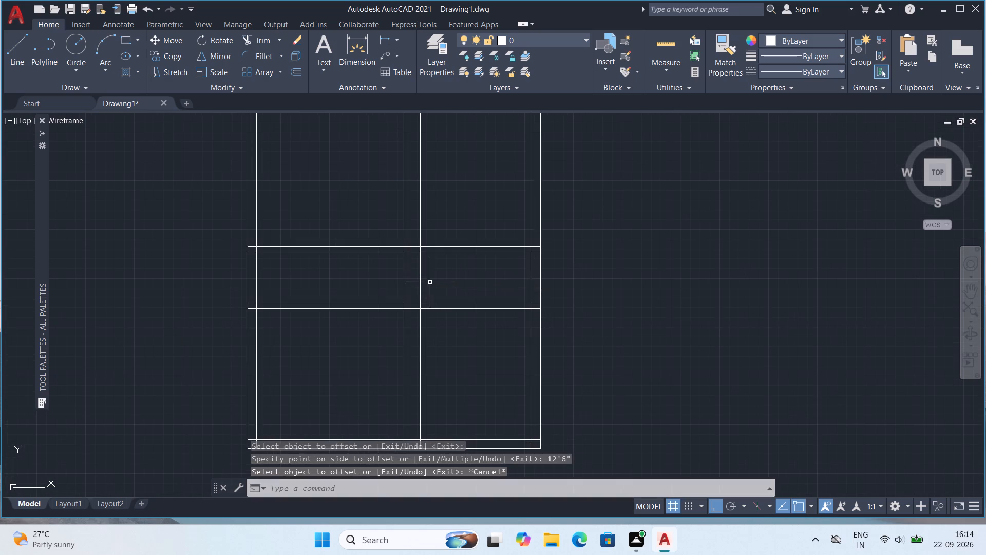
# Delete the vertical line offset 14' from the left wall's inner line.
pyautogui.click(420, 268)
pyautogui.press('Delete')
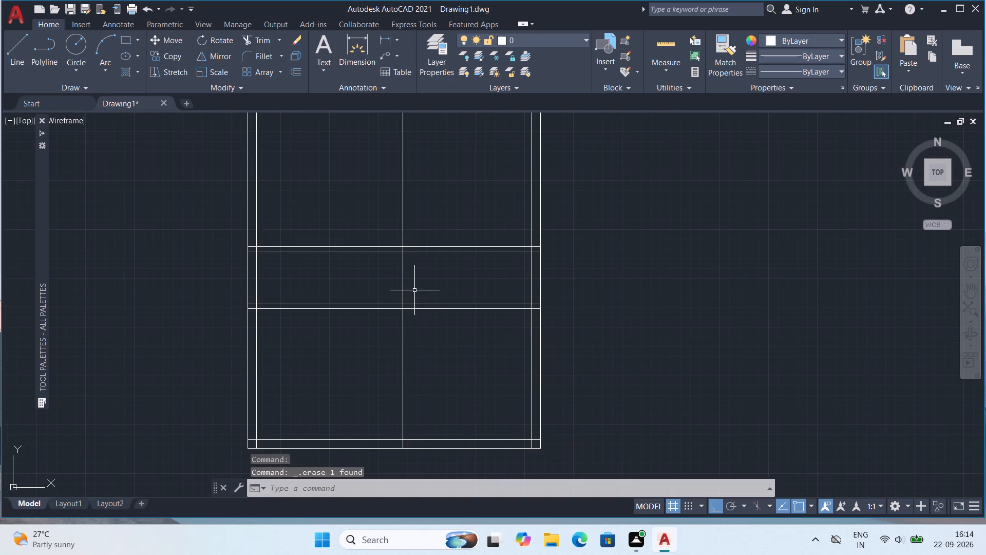
# Offset the remaining interior vertical line 5" to the right to complete the main vertical partition.
pyautogui.press('o')
pyautogui.press('Return')
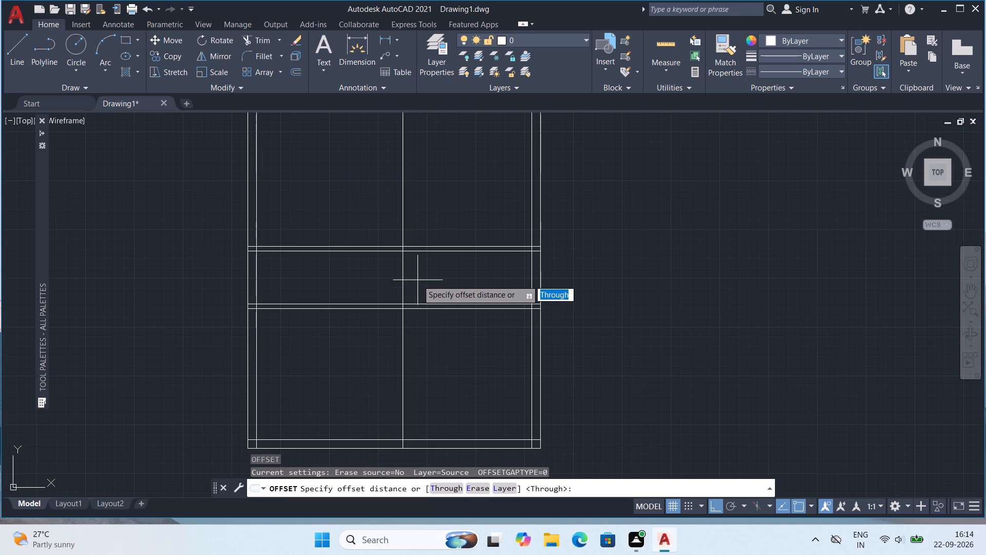
pyautogui.press('5')
pyautogui.hotkey('shift', '"')
pyautogui.press('Return')
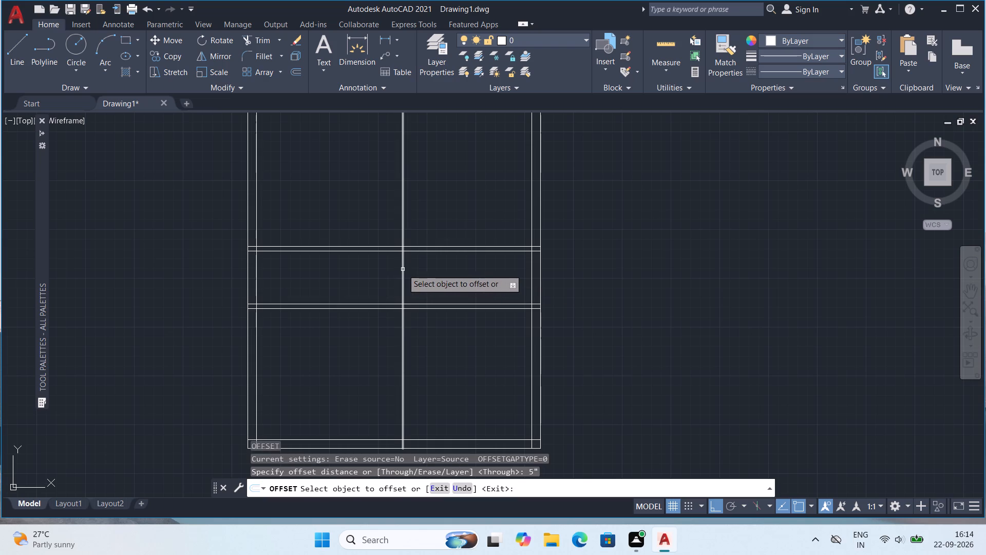
pyautogui.click(403, 269)
pyautogui.click(416, 280)
pyautogui.scroll(-1, 431, 279)
pyautogui.moveTo(450, 342); pyautogui.dragTo(450, 360, button='middle')
pyautogui.scroll(-1, 450, 342)
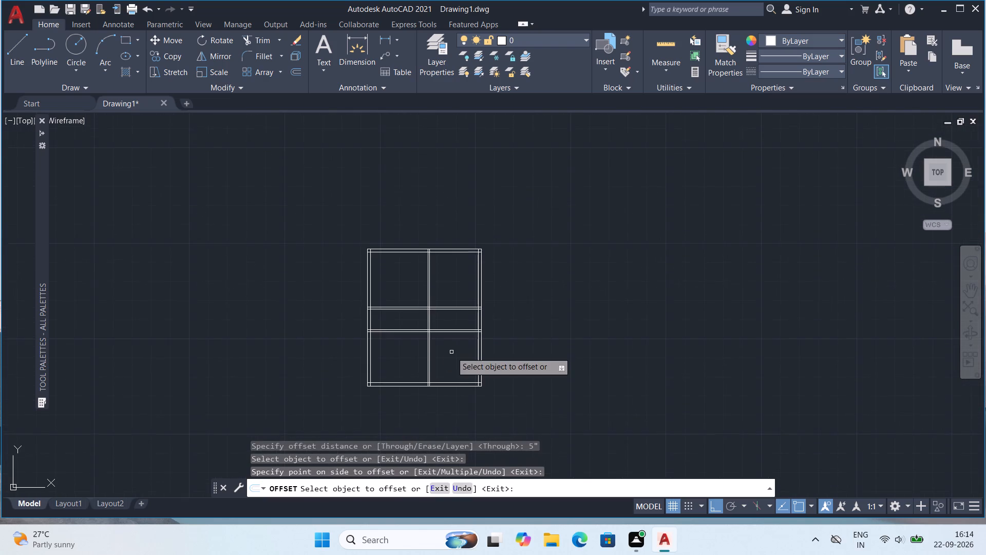
pyautogui.scroll(2, 451, 349)
pyautogui.scroll(-1, 452, 331)
pyautogui.scroll(1, 440, 355)
pyautogui.middleClick(438, 353)
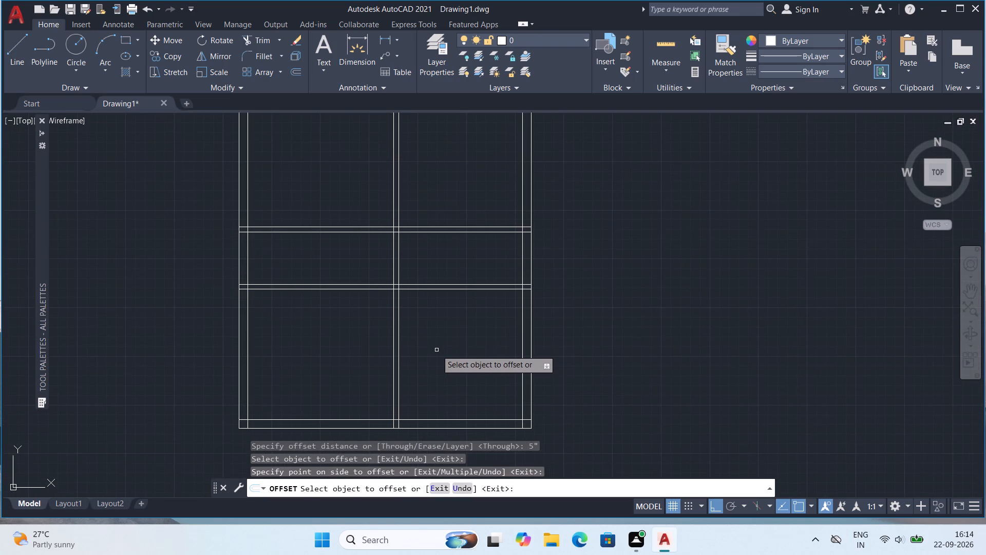
pyautogui.scroll(-1, 441, 340)
pyautogui.moveTo(441, 338); pyautogui.dragTo(397, 369, button='middle')
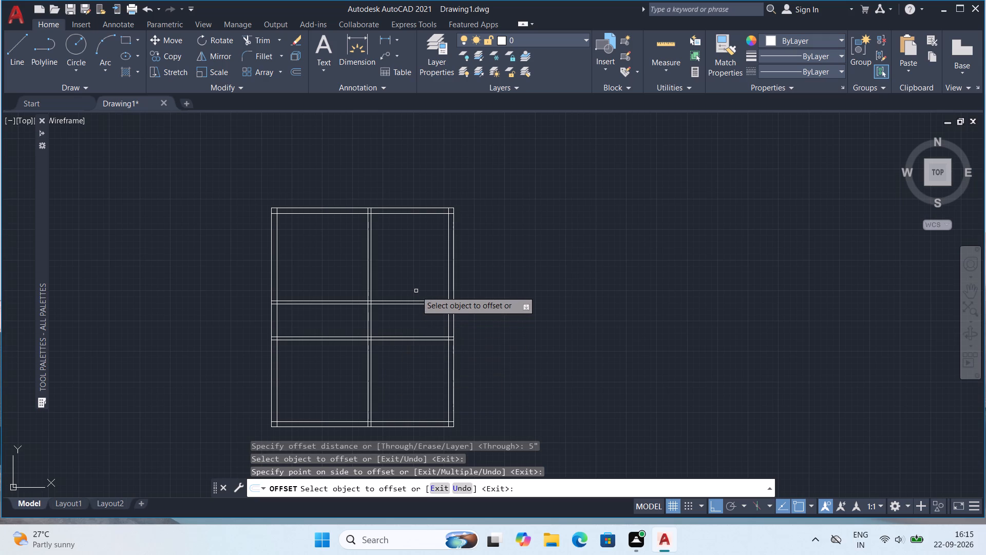
pyautogui.press('Escape')
pyautogui.press('Escape')
pyautogui.press('Escape')
# Trim both horizontal partitions to the right of the main vertical partition, including their stubs inside the right exterior wall.
pyautogui.write('tr')
pyautogui.press('Return')
pyautogui.scroll(1, 405, 294)
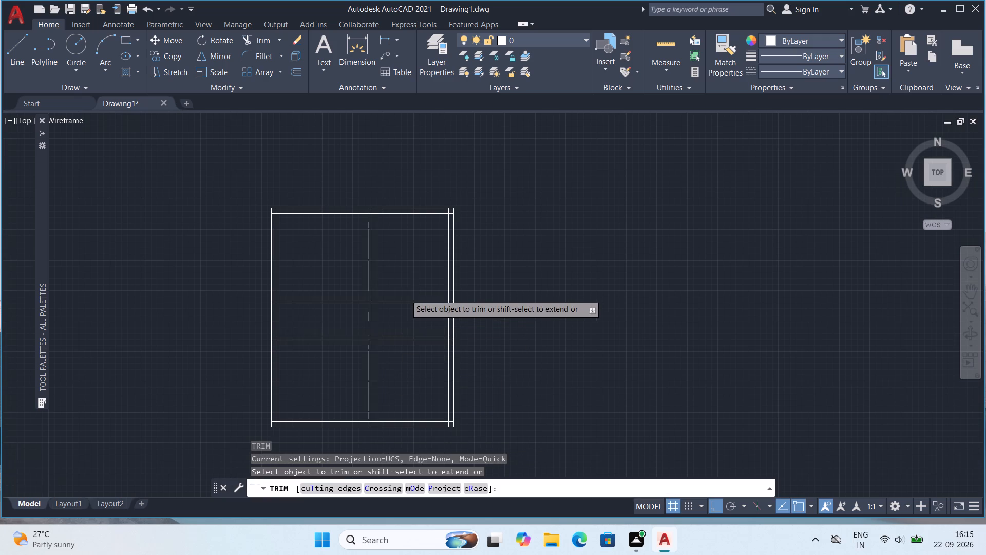
pyautogui.moveTo(401, 258); pyautogui.dragTo(403, 421)
pyautogui.scroll(3, 463, 331)
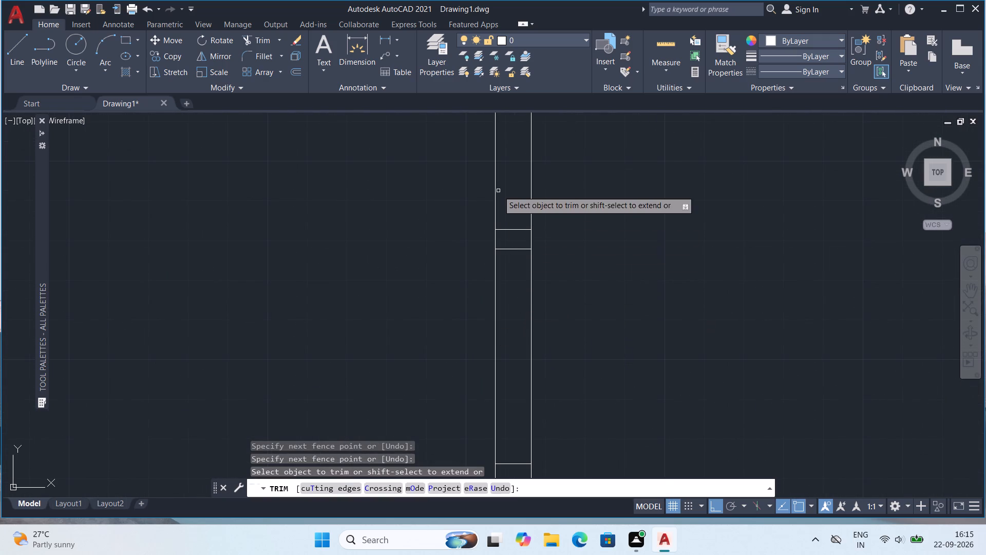
pyautogui.moveTo(499, 192); pyautogui.dragTo(500, 199)
pyautogui.moveTo(501, 203); pyautogui.dragTo(509, 252)
pyautogui.moveTo(514, 203); pyautogui.dragTo(515, 250)
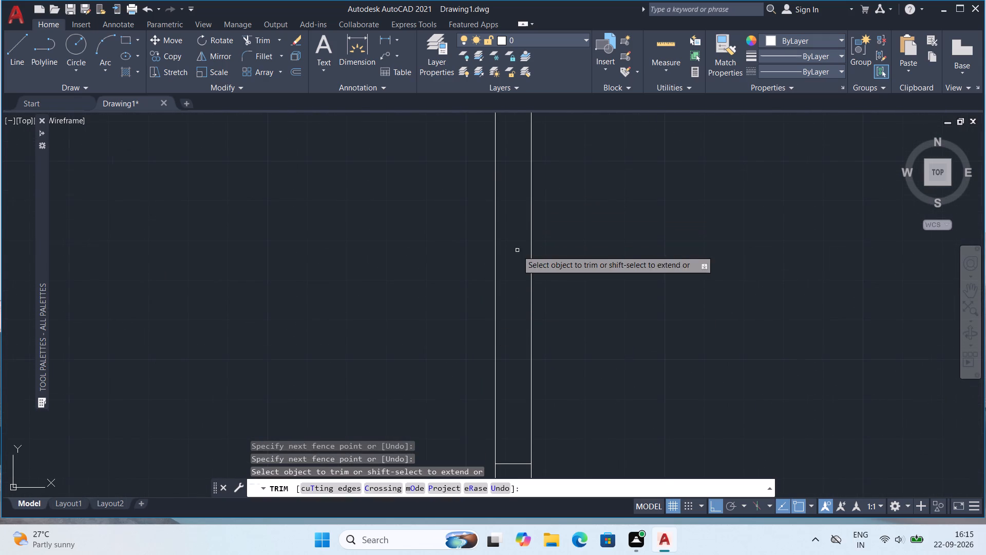
pyautogui.scroll(-1, 517, 251)
pyautogui.moveTo(530, 395); pyautogui.dragTo(493, 254, button='middle')
pyautogui.scroll(1, 480, 242)
pyautogui.moveTo(472, 220); pyautogui.dragTo(472, 305)
pyautogui.scroll(-3, 477, 295)
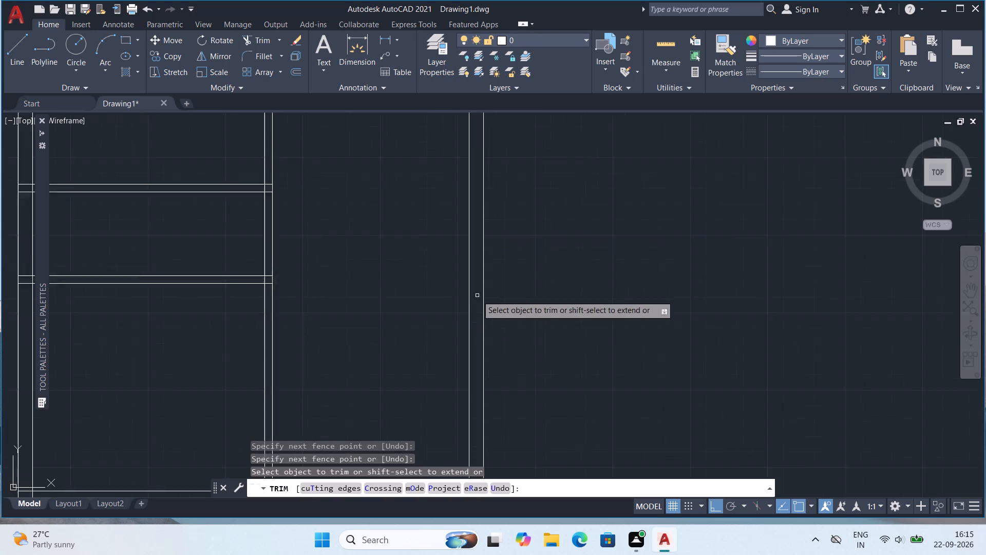
# Trim the main vertical partition's line ends inside the bottom exterior wall.
pyautogui.moveTo(518, 389); pyautogui.dragTo(506, 283, button='middle')
pyautogui.scroll(3, 306, 341)
pyautogui.moveTo(421, 236); pyautogui.dragTo(444, 242)
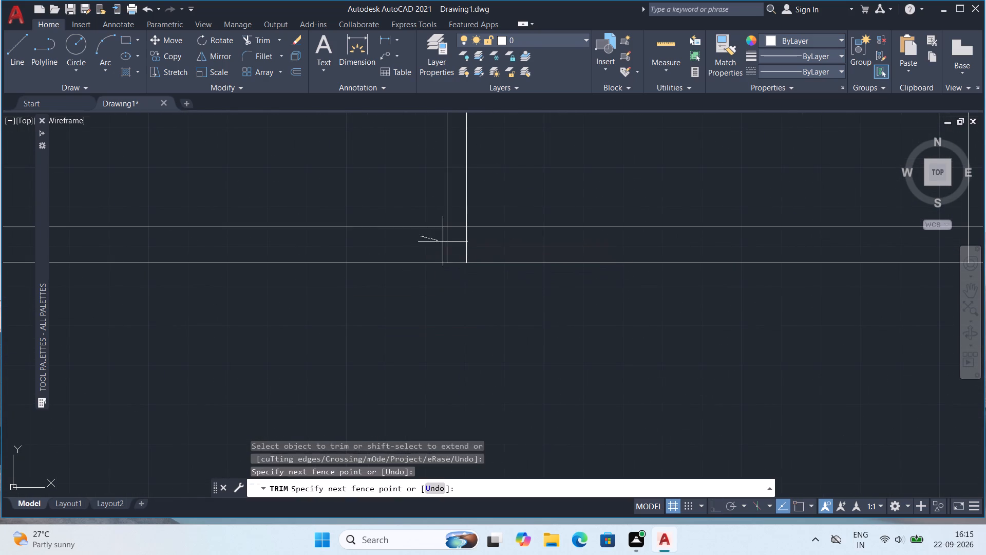
pyautogui.moveTo(444, 242); pyautogui.dragTo(497, 235)
pyautogui.scroll(-4, 496, 236)
pyautogui.moveTo(493, 170); pyautogui.dragTo(466, 307, button='middle')
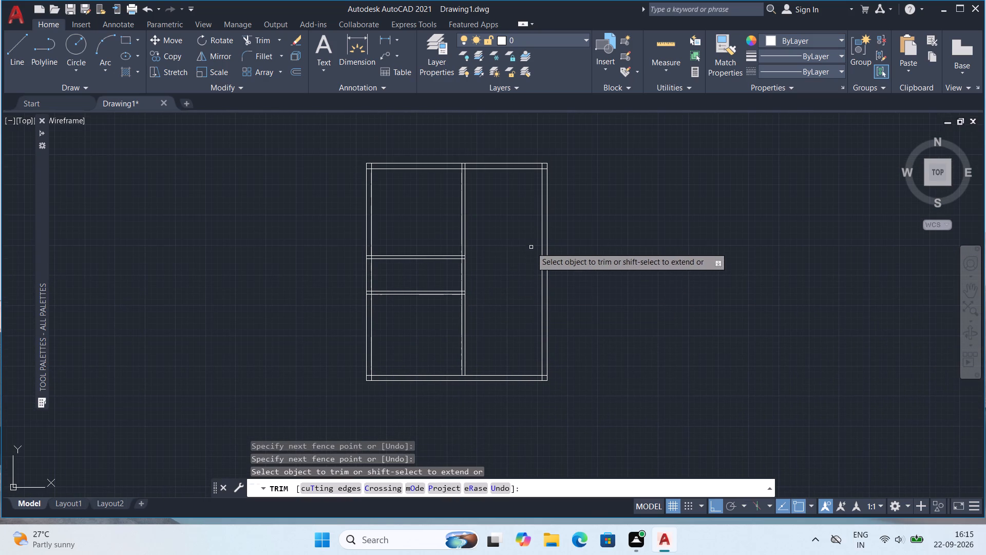
pyautogui.moveTo(489, 272); pyautogui.dragTo(479, 303, button='middle')
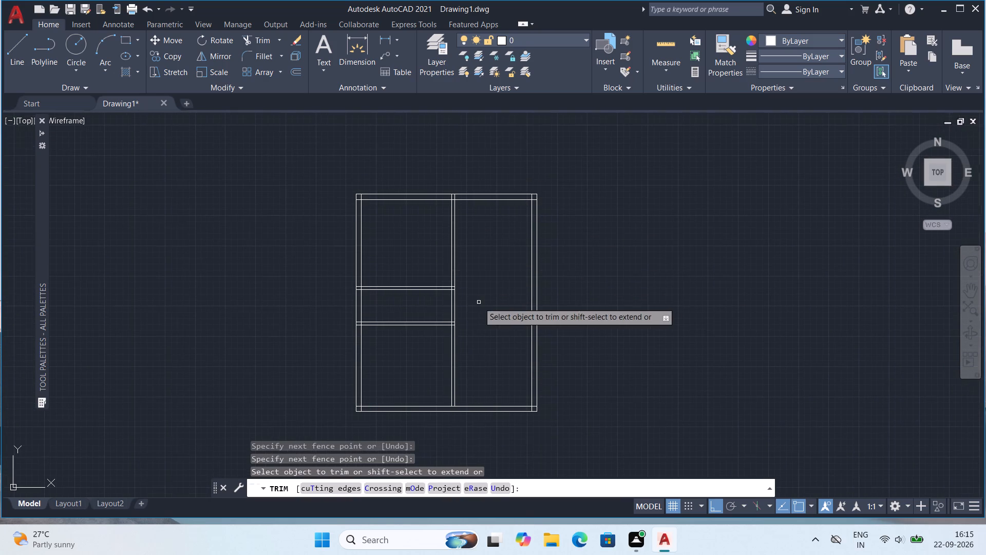
pyautogui.press('Escape')
pyautogui.press('Escape')
pyautogui.press('Escape')
# Offset the left exterior wall's inner line 7'6" to the right to start a second vertical partition.
pyautogui.scroll(2, 402, 319)
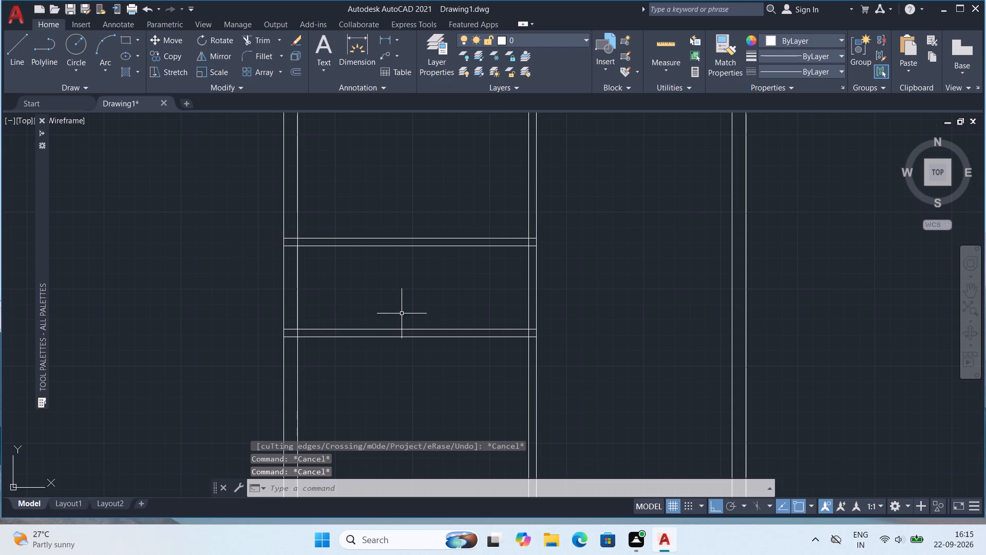
pyautogui.press('o')
pyautogui.press('Return')
pyautogui.press('4')
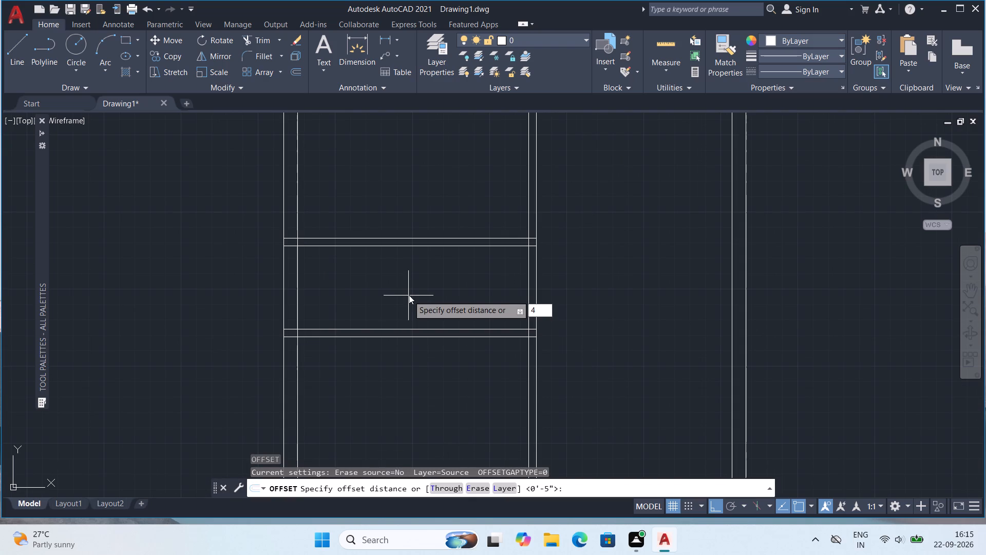
pyautogui.press('BackSpace')
pyautogui.press('7')
pyautogui.press("'")
pyautogui.press('6')
pyautogui.hotkey('shift', '"')
pyautogui.press('Return')
pyautogui.click(298, 286)
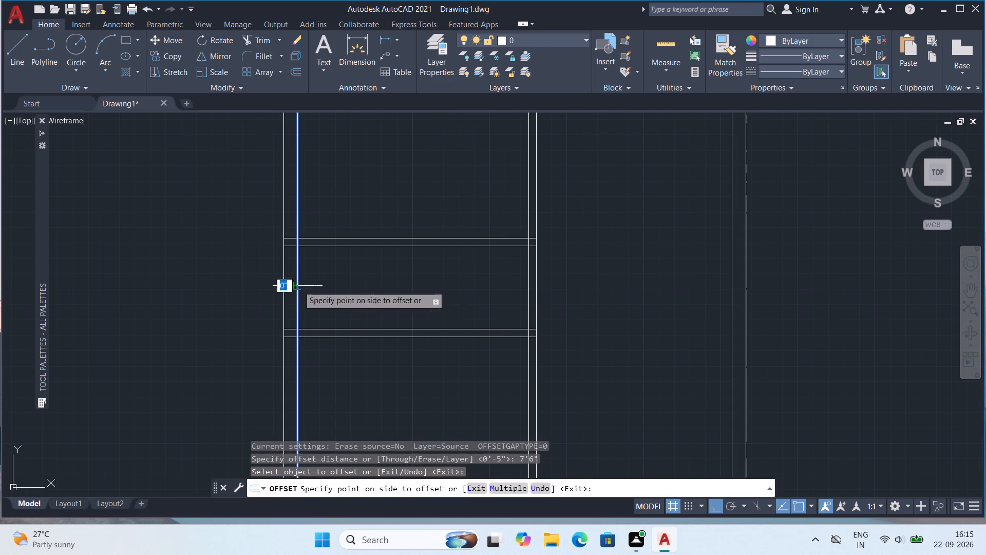
pyautogui.click(458, 291)
# Offset the second vertical partition's line another 5" to the right to give the partition its thickness.
pyautogui.click(437, 314)
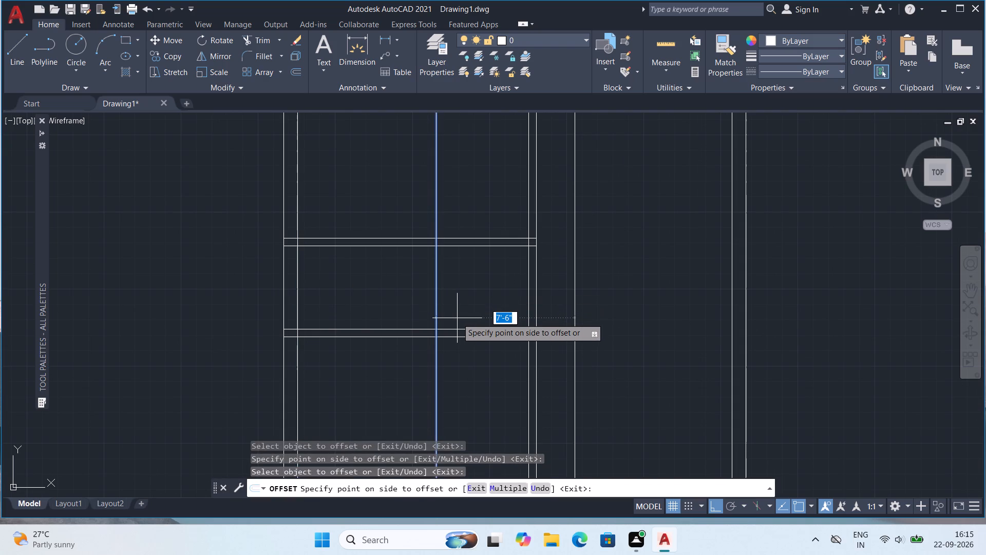
pyautogui.press('5')
pyautogui.hotkey('shift', '"')
pyautogui.press('Return')
pyautogui.scroll(-2, 459, 313)
pyautogui.moveTo(519, 281); pyautogui.dragTo(500, 312, button='middle')
pyautogui.press('Escape')
pyautogui.press('Escape')
# Trim the second vertical partition within the rooms above and below the two horizontal partitions.
pyautogui.write('tr')
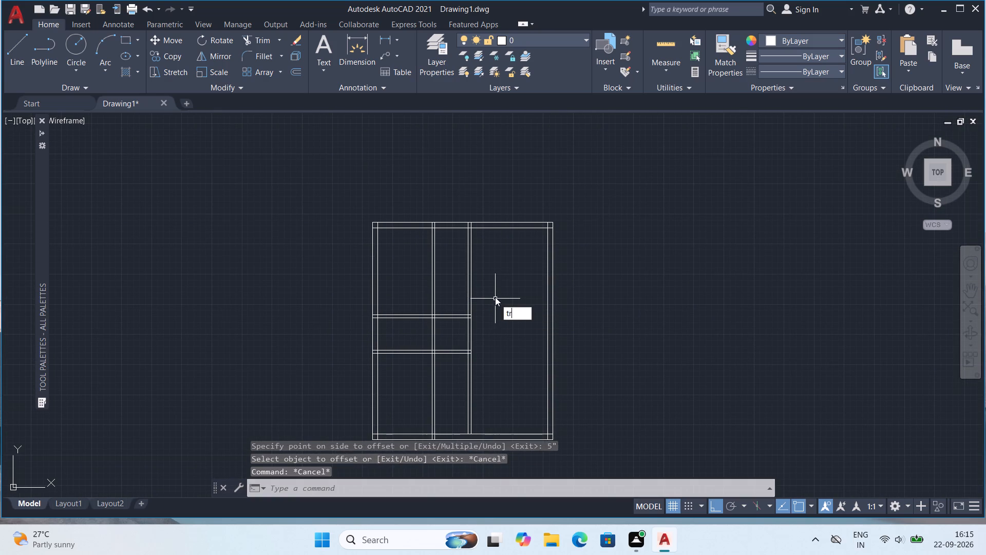
pyautogui.press('Return')
pyautogui.moveTo(407, 262); pyautogui.dragTo(441, 291)
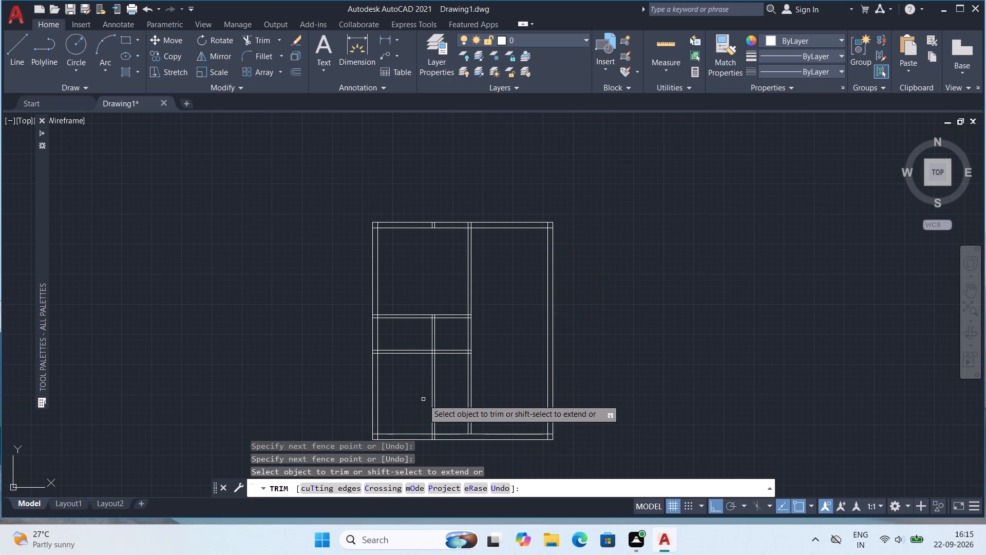
pyautogui.moveTo(425, 375); pyautogui.dragTo(442, 398)
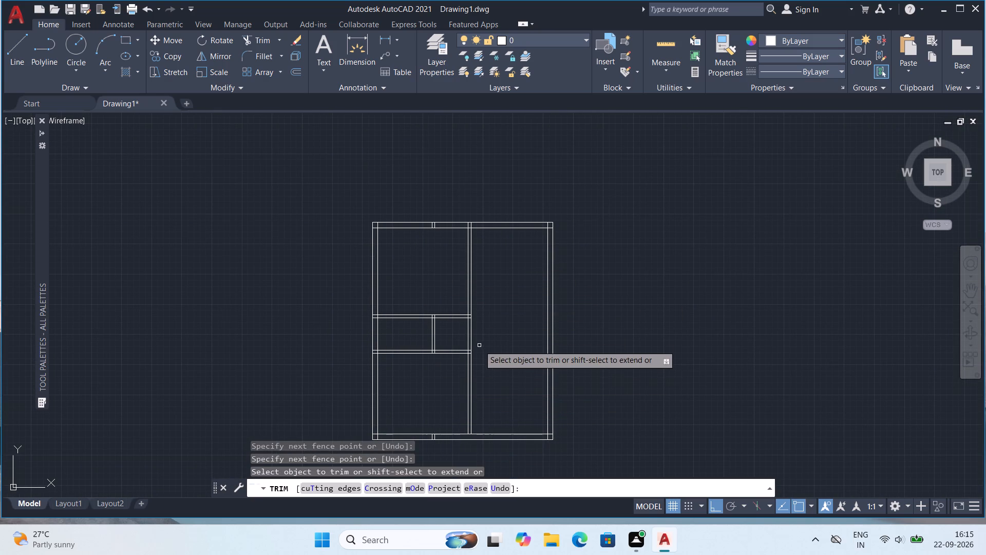
# Trim away the main vertical partition's segment between the two horizontal partitions to open the passage.
pyautogui.scroll(2, 479, 335)
pyautogui.moveTo(413, 316); pyautogui.dragTo(480, 336)
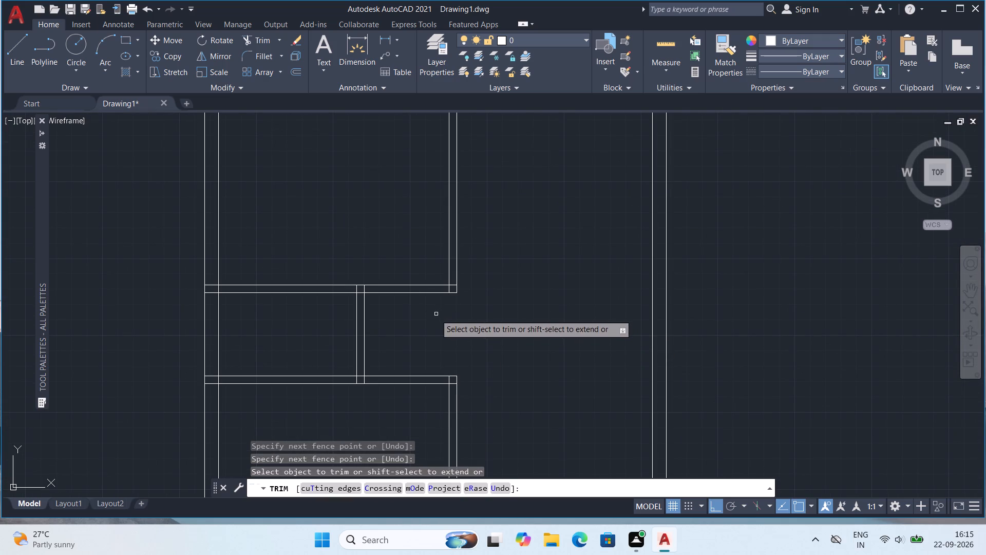
# Trim the overlapping inner wall lines at the top-left corner of the exterior walls.
pyautogui.scroll(-1, 435, 316)
pyautogui.moveTo(469, 305); pyautogui.dragTo(439, 354, button='middle')
pyautogui.scroll(2, 344, 223)
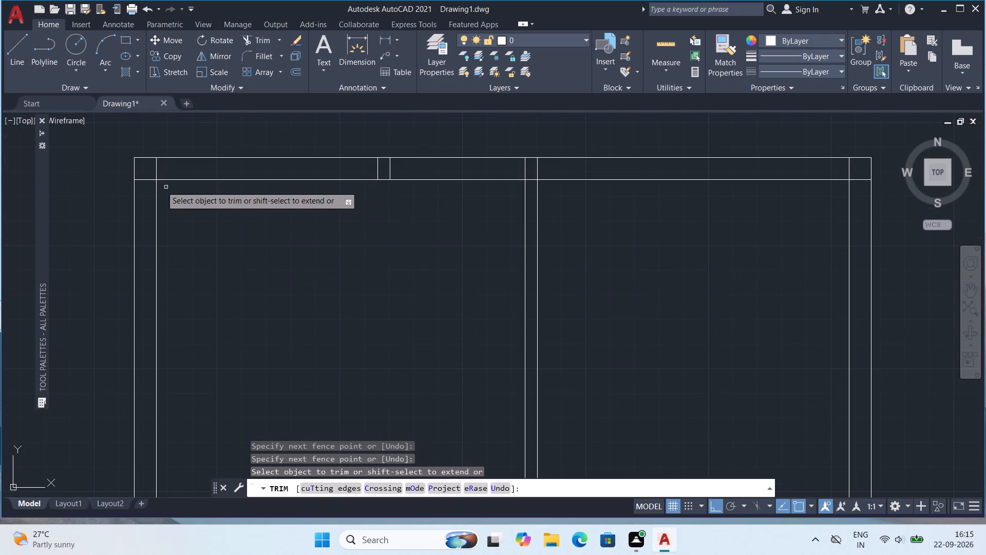
pyautogui.moveTo(155, 188); pyautogui.dragTo(206, 213, button='middle')
pyautogui.scroll(2, 200, 210)
pyautogui.moveTo(193, 221); pyautogui.dragTo(205, 173)
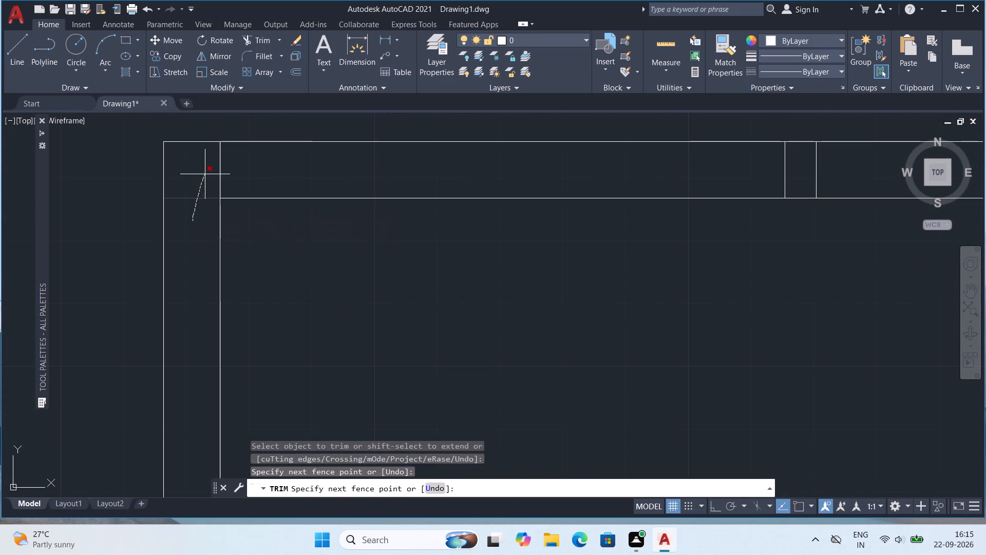
pyautogui.moveTo(205, 173); pyautogui.dragTo(260, 166)
# Trim the partition stubs inside the top exterior wall and open its inner line at the main vertical partition.
pyautogui.scroll(-2, 280, 182)
pyautogui.scroll(2, 570, 176)
pyautogui.moveTo(327, 186); pyautogui.dragTo(497, 206)
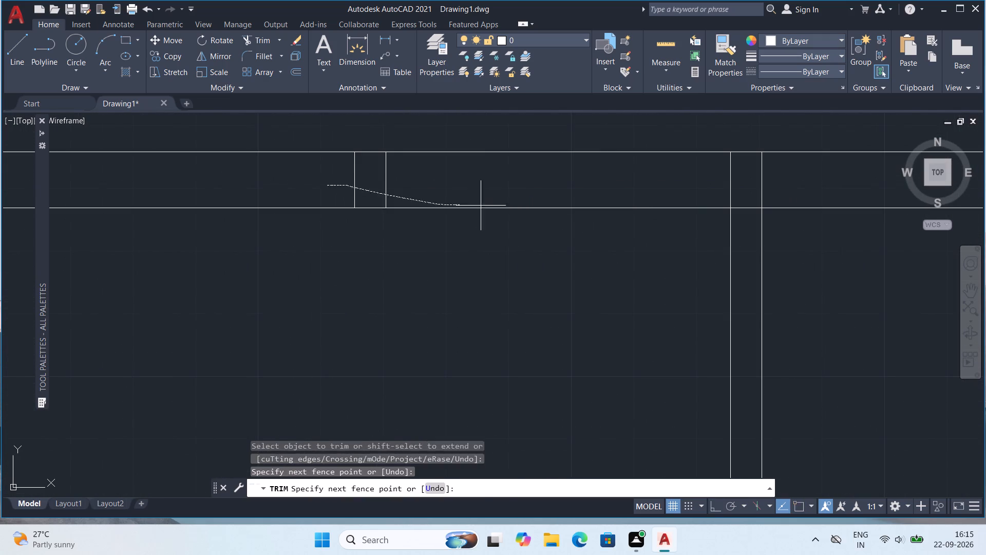
pyautogui.moveTo(497, 206); pyautogui.dragTo(546, 205)
pyautogui.moveTo(694, 178); pyautogui.dragTo(838, 180)
pyautogui.moveTo(735, 170); pyautogui.dragTo(739, 232)
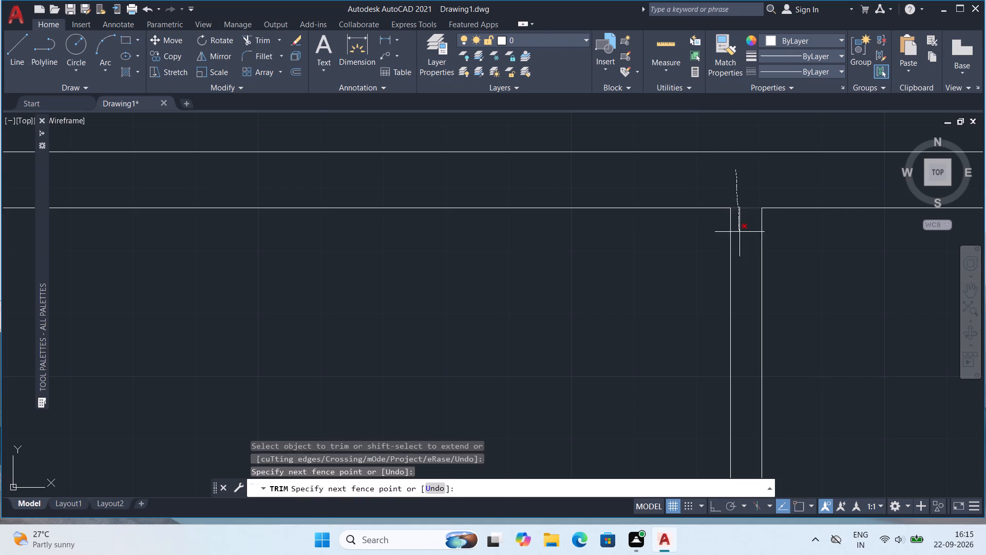
# Trim the second vertical partition's stubs inside the upper horizontal partition and open that partition's lower line between them.
pyautogui.moveTo(739, 232); pyautogui.dragTo(741, 235)
pyautogui.scroll(-3, 746, 224)
pyautogui.moveTo(808, 346); pyautogui.dragTo(720, 193, button='middle')
pyautogui.scroll(3, 603, 292)
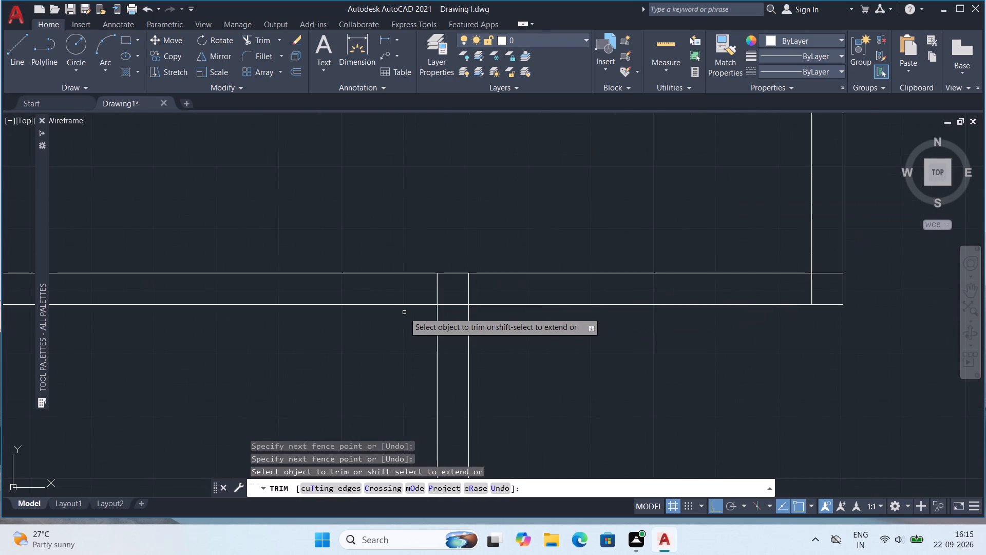
pyautogui.moveTo(420, 291); pyautogui.dragTo(465, 297)
pyautogui.moveTo(434, 283); pyautogui.dragTo(495, 286)
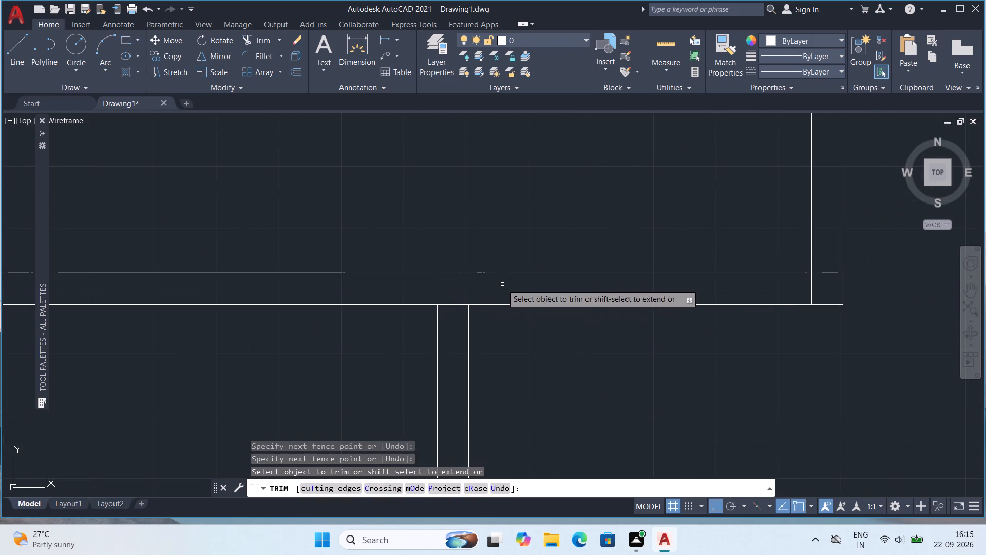
pyautogui.moveTo(424, 283); pyautogui.dragTo(437, 327)
pyautogui.hotkey('ctrl', 'z')
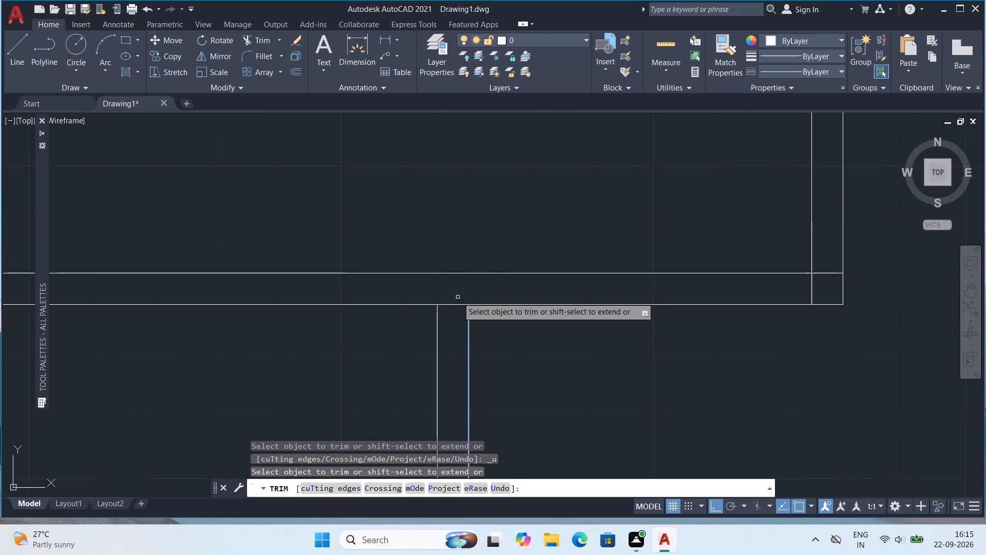
pyautogui.moveTo(456, 295); pyautogui.dragTo(459, 335)
# Trim the overlapping inner lines at the corner where the upper horizontal partition meets the main vertical partition.
pyautogui.scroll(-1, 521, 288)
pyautogui.scroll(3, 730, 286)
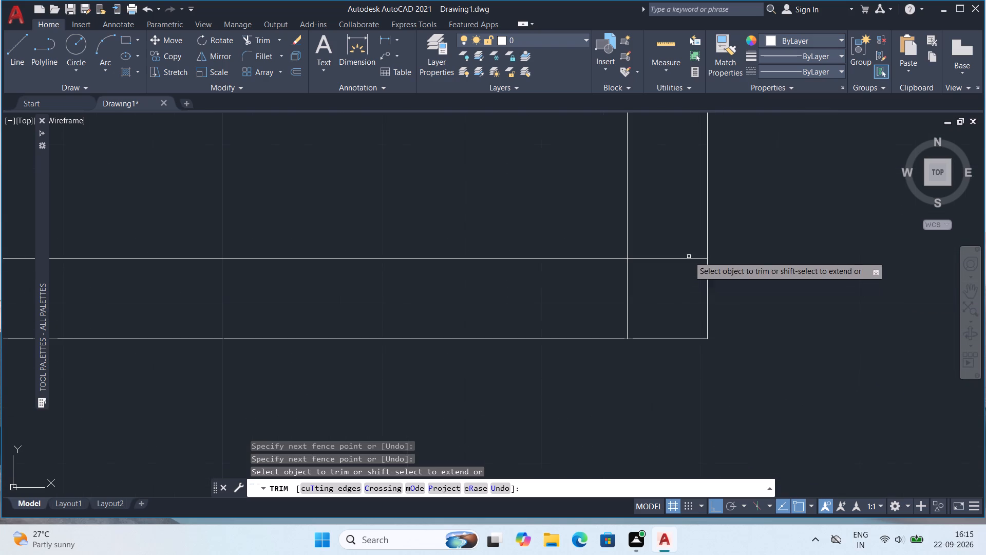
pyautogui.moveTo(676, 226); pyautogui.dragTo(595, 304)
# Trim the upper horizontal partition's stubs inside the left exterior wall and open the wall's inner line at that junction.
pyautogui.scroll(-4, 592, 285)
pyautogui.moveTo(255, 294); pyautogui.dragTo(352, 276, button='middle')
pyautogui.scroll(3, 338, 280)
pyautogui.moveTo(249, 215); pyautogui.dragTo(233, 314)
pyautogui.moveTo(239, 274); pyautogui.dragTo(379, 294)
pyautogui.scroll(-3, 405, 289)
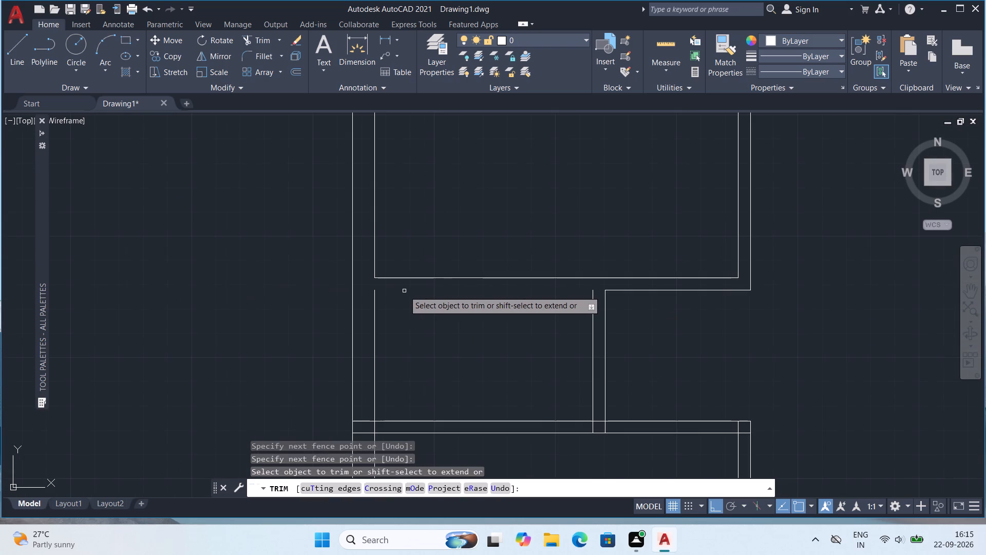
pyautogui.hotkey('ctrl', 'z')
pyautogui.moveTo(259, 253); pyautogui.dragTo(336, 263)
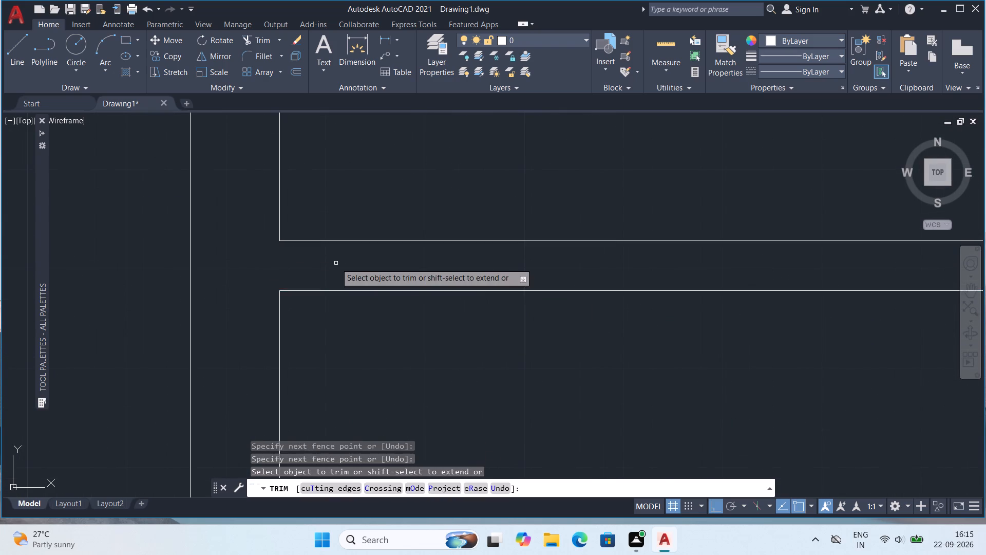
# Trim the lower horizontal partition's stubs inside the left exterior wall and open the wall's inner line at that junction.
pyautogui.scroll(-3, 336, 263)
pyautogui.moveTo(385, 362); pyautogui.dragTo(392, 239, button='middle')
pyautogui.scroll(1, 356, 271)
pyautogui.scroll(1, 297, 289)
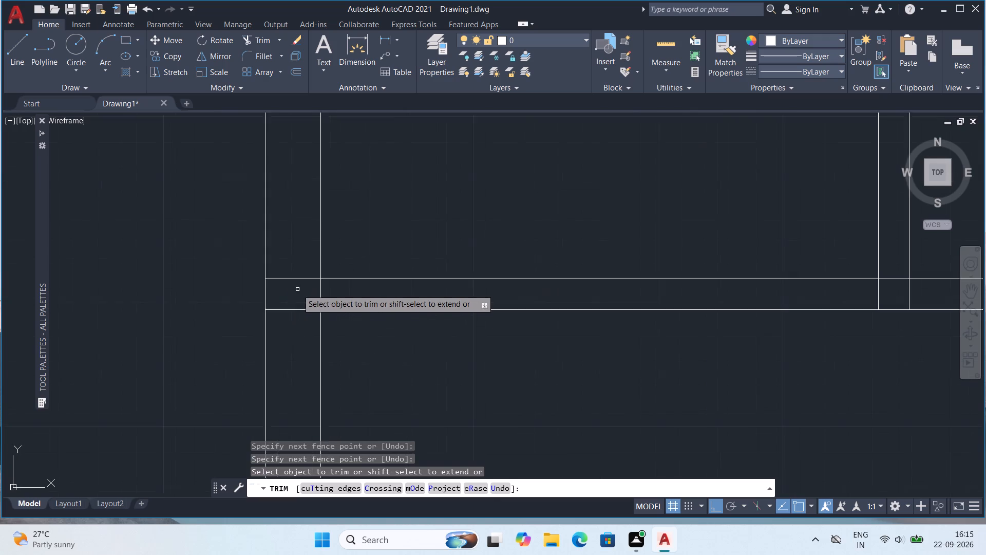
pyautogui.scroll(1, 297, 289)
pyautogui.moveTo(297, 250); pyautogui.dragTo(305, 353)
pyautogui.moveTo(305, 295); pyautogui.dragTo(402, 307)
# Trim the second vertical partition's stubs inside the lower horizontal partition and open that partition's upper line between them.
pyautogui.scroll(-3, 403, 307)
pyautogui.scroll(2, 650, 322)
pyautogui.moveTo(515, 278); pyautogui.dragTo(604, 265)
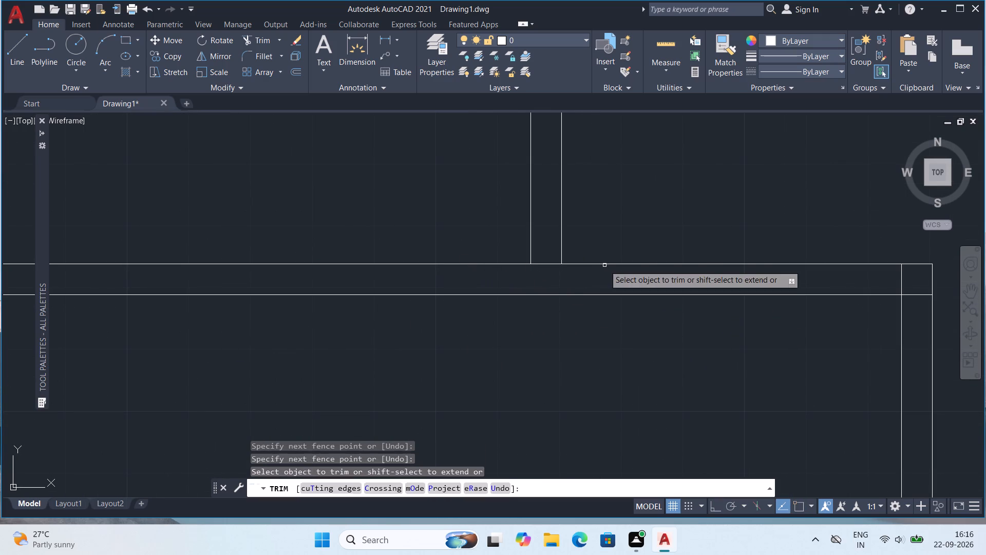
pyautogui.moveTo(551, 251); pyautogui.dragTo(550, 251)
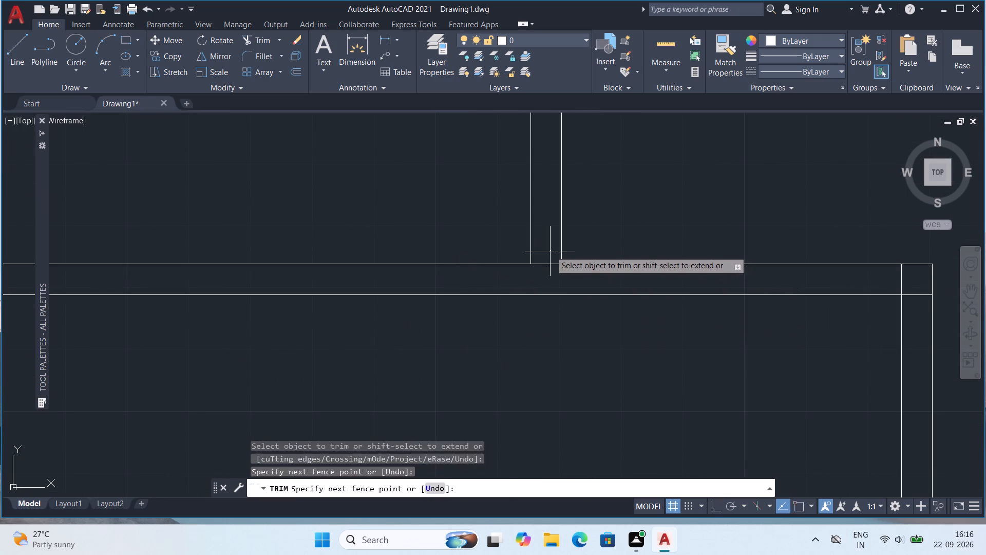
pyautogui.moveTo(550, 251); pyautogui.dragTo(546, 267)
# Trim the overlapping inner lines at the corner where the lower horizontal partition meets the main vertical partition.
pyautogui.scroll(-1, 724, 286)
pyautogui.moveTo(775, 228); pyautogui.dragTo(712, 172, button='middle')
pyautogui.scroll(3, 785, 230)
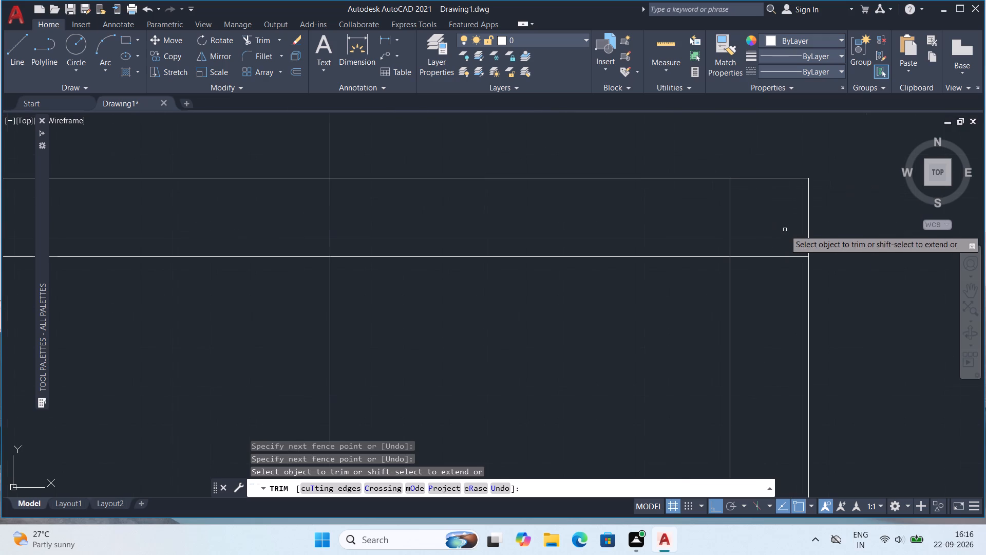
pyautogui.moveTo(697, 221); pyautogui.dragTo(788, 300)
# Open the bottom exterior wall's inner line where the main vertical partition joins it.
pyautogui.scroll(-4, 784, 284)
pyautogui.moveTo(623, 385); pyautogui.dragTo(621, 383, button='middle')
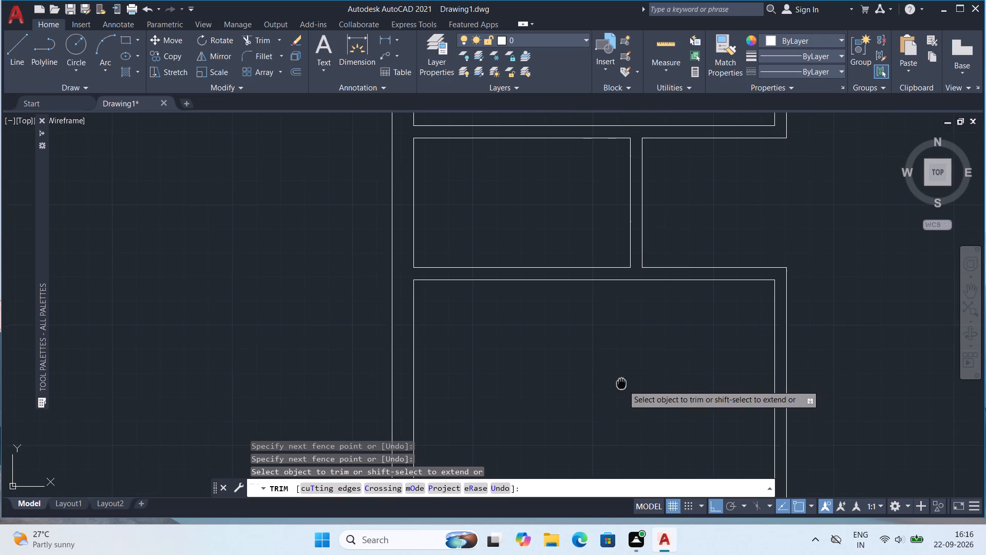
pyautogui.moveTo(621, 383); pyautogui.dragTo(478, 173, button='middle')
pyautogui.moveTo(578, 408); pyautogui.dragTo(549, 314, button='middle')
pyautogui.scroll(3, 622, 308)
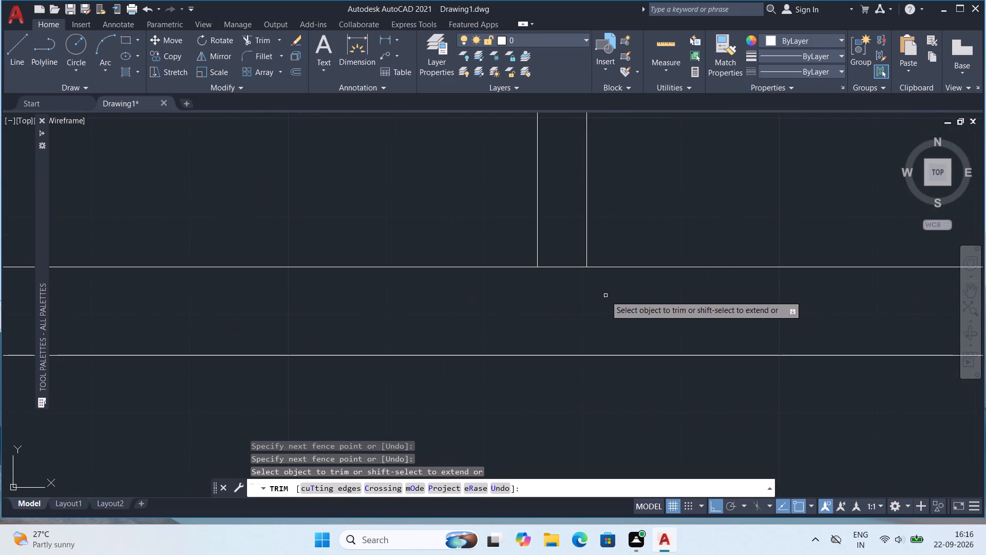
pyautogui.click(572, 266)
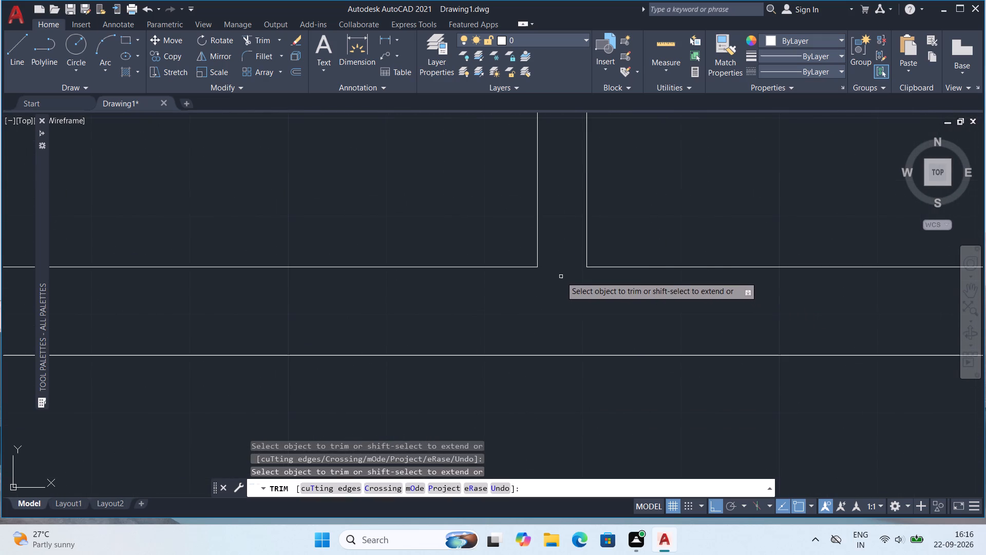
# Trim the overlapping inner wall lines at the bottom-left corner of the exterior walls.
pyautogui.scroll(-2, 556, 283)
pyautogui.moveTo(320, 337); pyautogui.dragTo(496, 321, button='middle')
pyautogui.moveTo(448, 279); pyautogui.dragTo(603, 300)
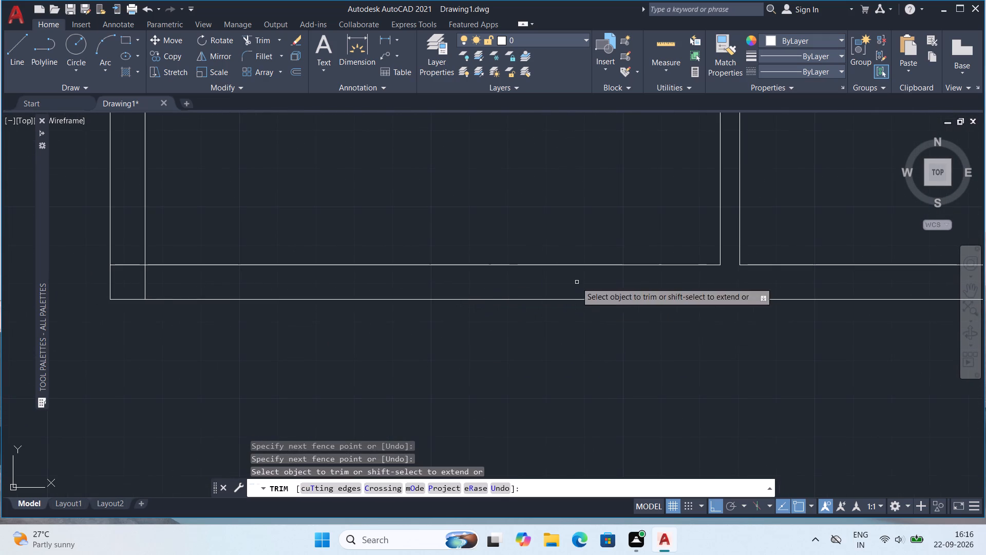
pyautogui.scroll(-2, 558, 280)
pyautogui.scroll(3, 366, 282)
pyautogui.scroll(2, 410, 267)
pyautogui.moveTo(390, 201); pyautogui.dragTo(479, 275)
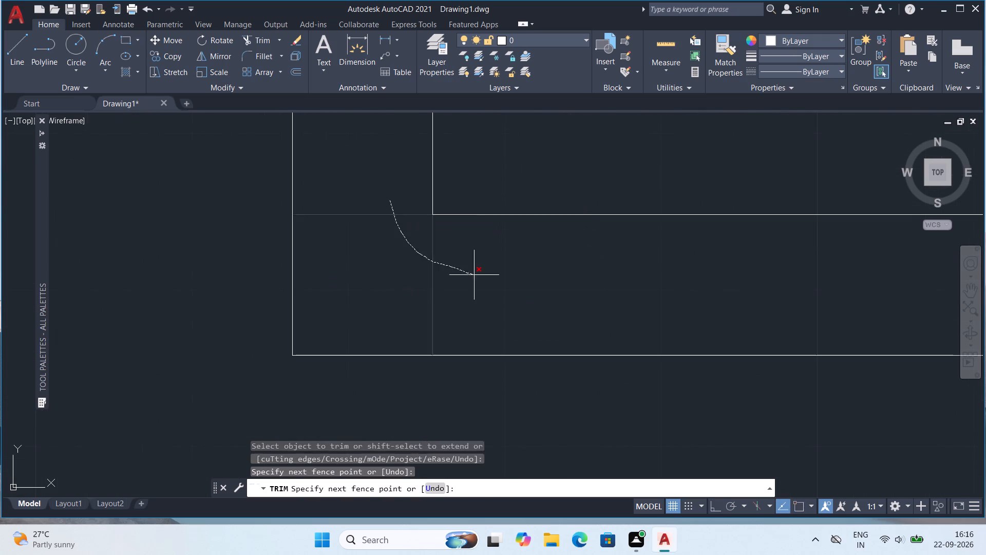
pyautogui.moveTo(479, 275); pyautogui.dragTo(517, 279)
# Trim the overlapping inner wall lines at the bottom-right corner of the exterior walls.
pyautogui.scroll(-6, 533, 273)
pyautogui.moveTo(691, 333); pyautogui.dragTo(468, 382, button='middle')
pyautogui.scroll(2, 645, 327)
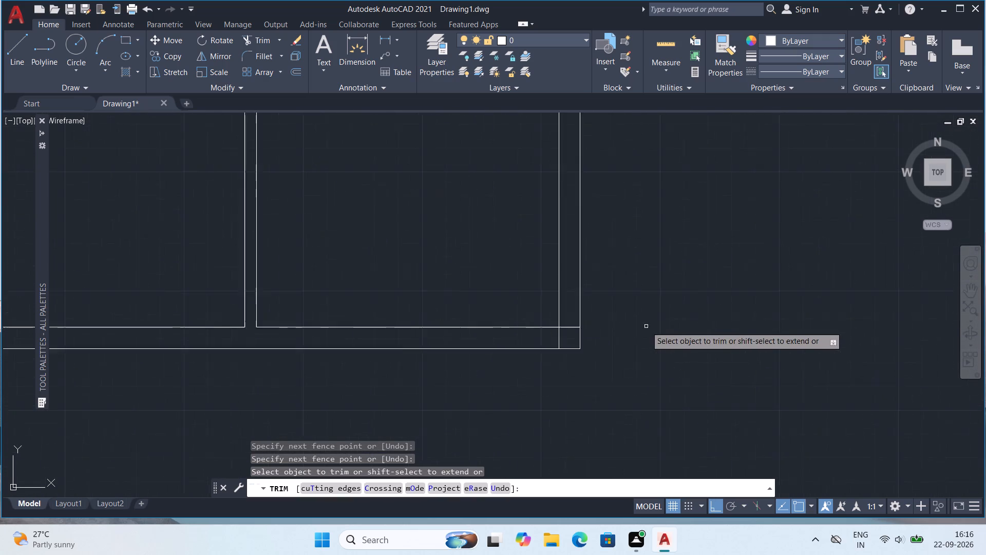
pyautogui.scroll(1, 646, 326)
pyautogui.scroll(2, 550, 342)
pyautogui.moveTo(479, 264); pyautogui.dragTo(412, 357)
# Trim the overlapping inner wall lines at the top-right corner of the exterior walls and finish trimming.
pyautogui.scroll(-3, 482, 291)
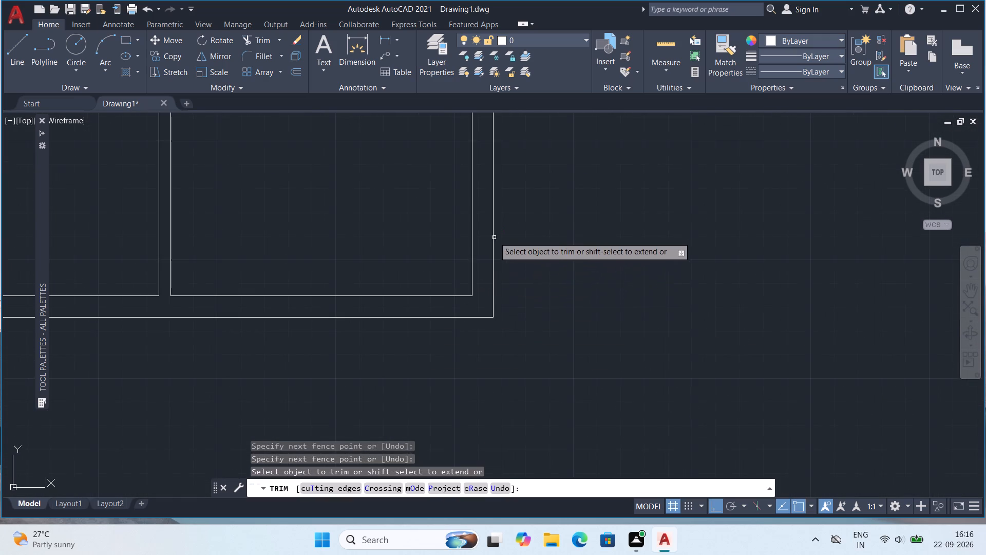
pyautogui.scroll(-3, 495, 235)
pyautogui.moveTo(572, 212); pyautogui.dragTo(580, 408, button='middle')
pyautogui.scroll(6, 499, 248)
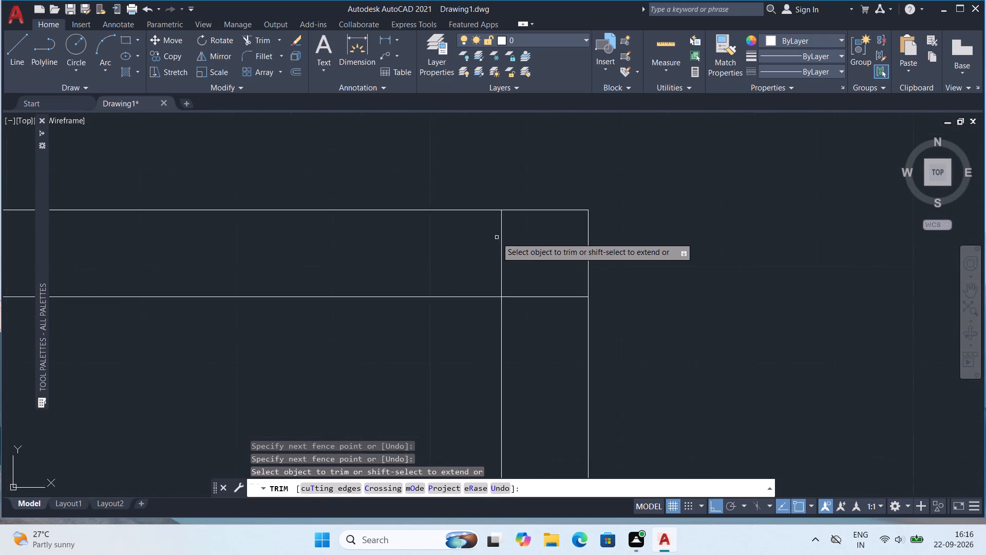
pyautogui.scroll(1, 497, 237)
pyautogui.moveTo(484, 234); pyautogui.dragTo(601, 394)
pyautogui.scroll(-7, 594, 338)
pyautogui.moveTo(489, 417); pyautogui.dragTo(486, 375, button='middle')
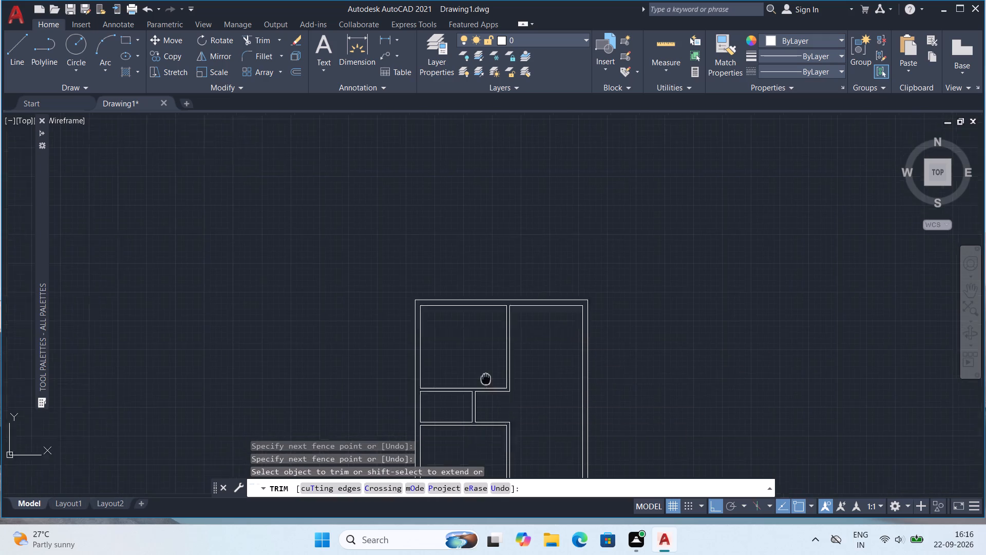
pyautogui.moveTo(486, 375); pyautogui.dragTo(419, 203, button='middle')
pyautogui.moveTo(457, 224); pyautogui.dragTo(435, 303, button='middle')
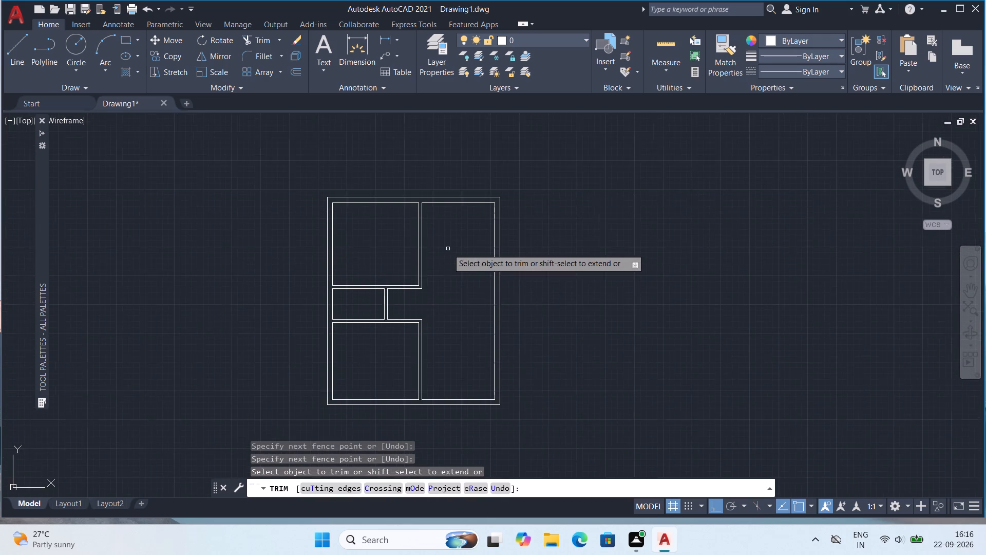
pyautogui.scroll(2, 448, 246)
pyautogui.scroll(-1, 451, 218)
pyautogui.press('Escape')
pyautogui.press('Escape')
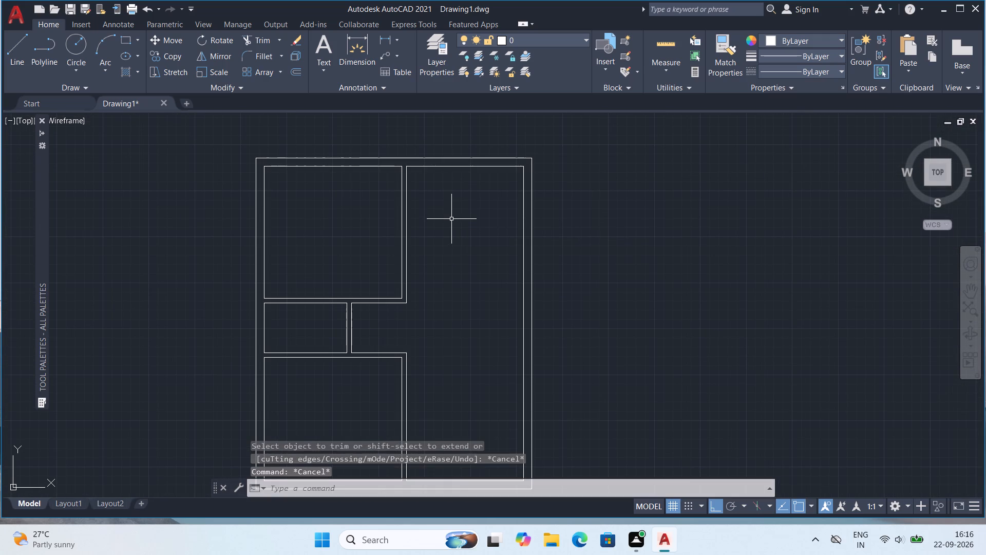
pyautogui.press('Escape')
pyautogui.press('Escape')
# Add a horizontal partition east of the main vertical partition by offsetting the top wall's inner line 8' down, plus 5" for thickness.
pyautogui.press('o')
pyautogui.press('Return')
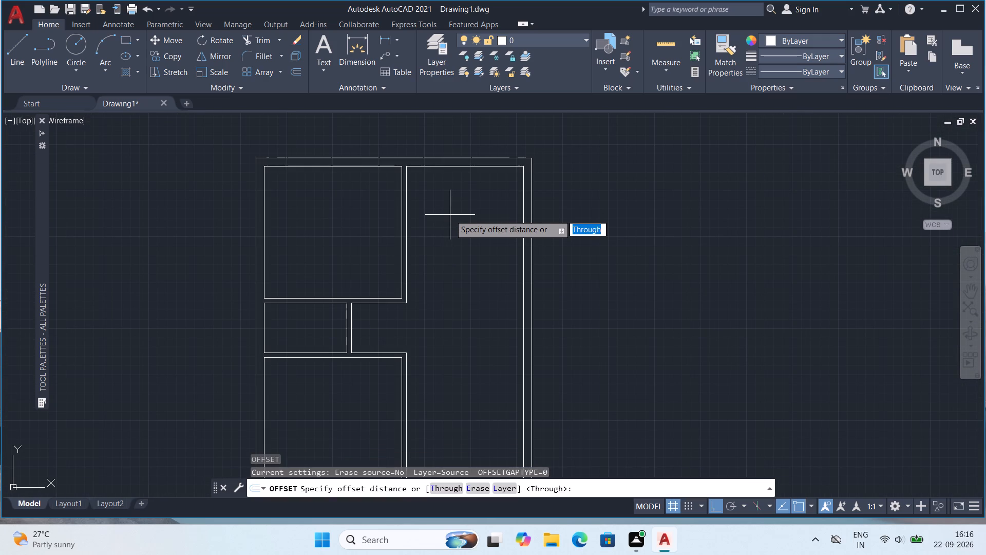
pyautogui.press('7')
pyautogui.press("'")
pyautogui.press('Return')
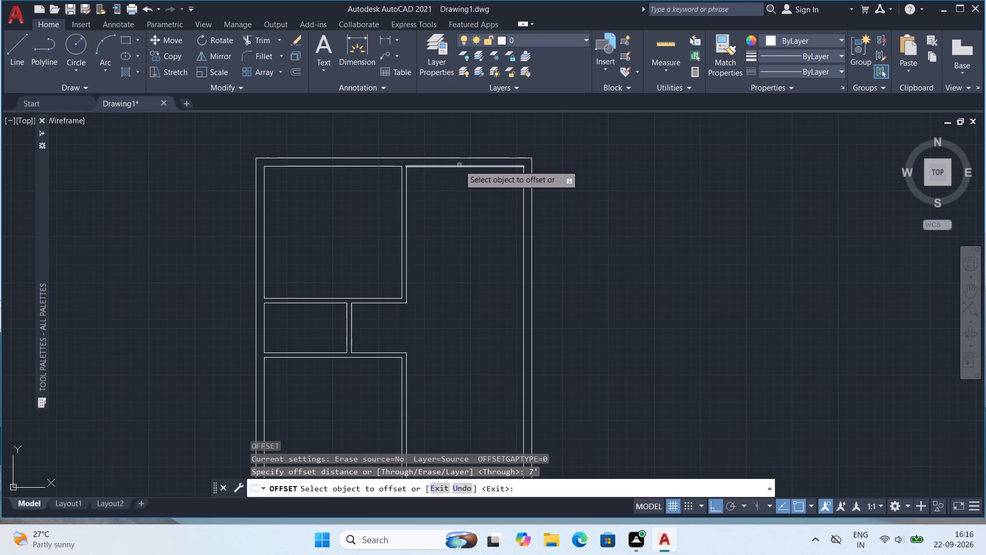
pyautogui.click(459, 166)
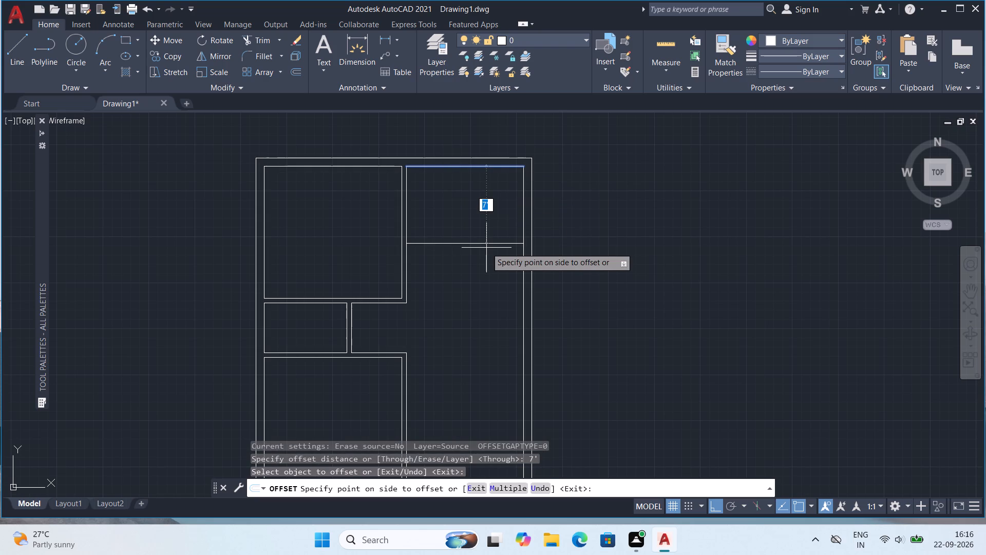
pyautogui.write("8'")
pyautogui.press('Return')
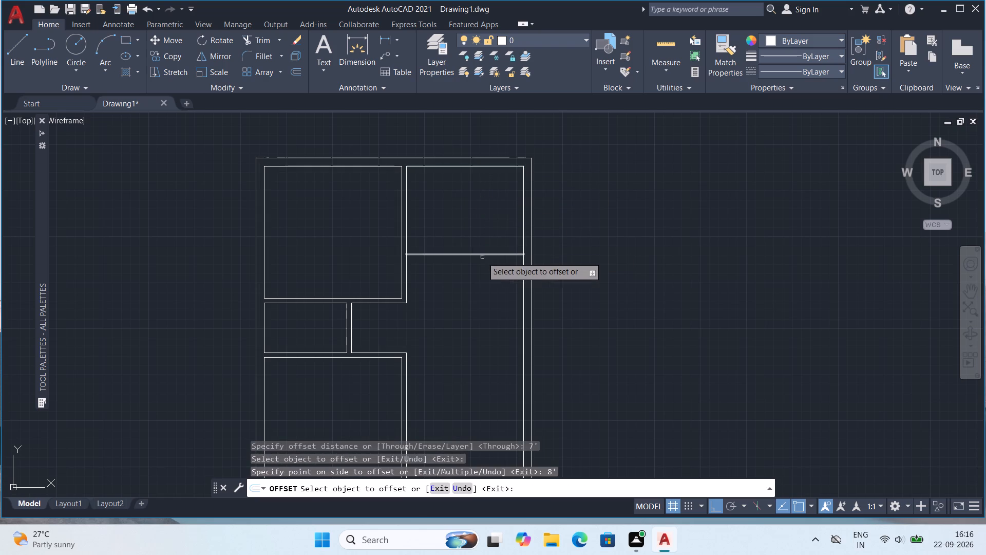
pyautogui.click(482, 255)
pyautogui.press('5')
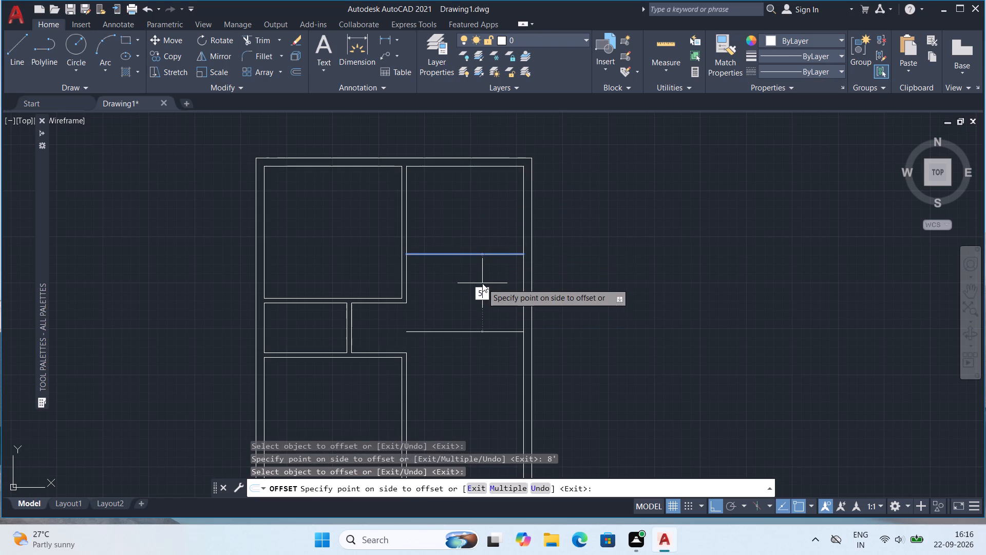
pyautogui.hotkey('shift', '"')
pyautogui.press('Return')
pyautogui.moveTo(472, 318); pyautogui.dragTo(439, 276, button='middle')
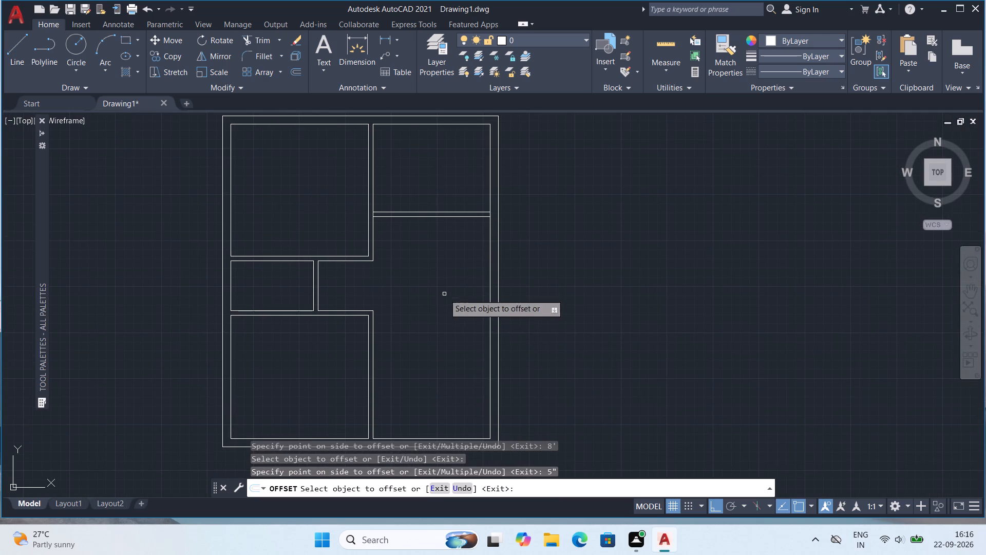
pyautogui.middleClick(439, 385)
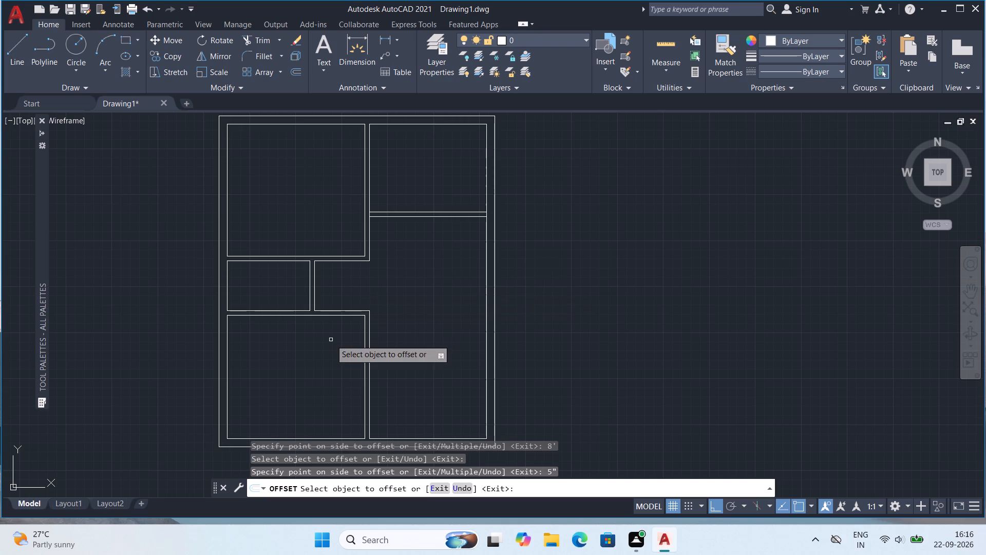
# Add a horizontal partition in the bottom-left room by offsetting its top wall line 4'6" down, plus 5" for thickness.
pyautogui.click(301, 314)
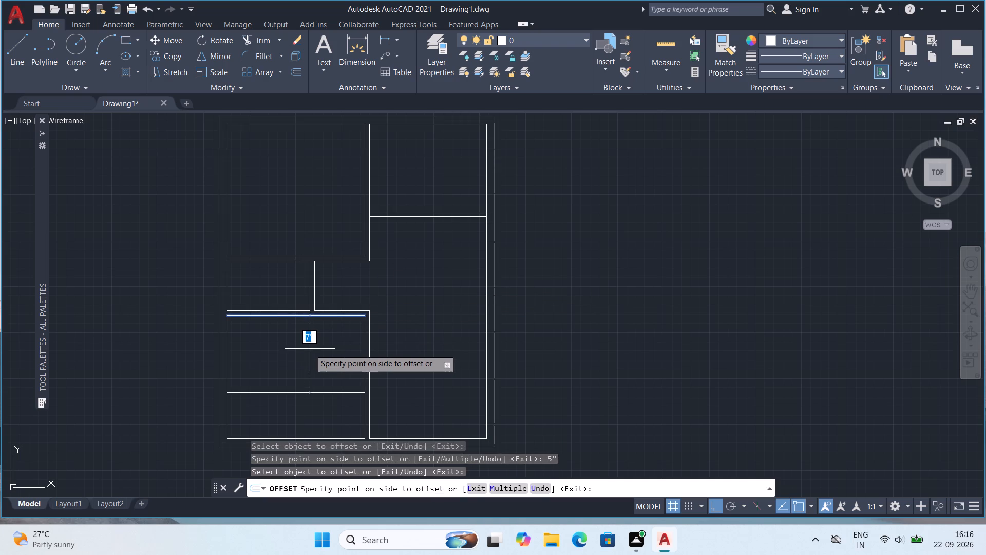
pyautogui.write("4'6")
pyautogui.hotkey('shift', '"')
pyautogui.press('Return')
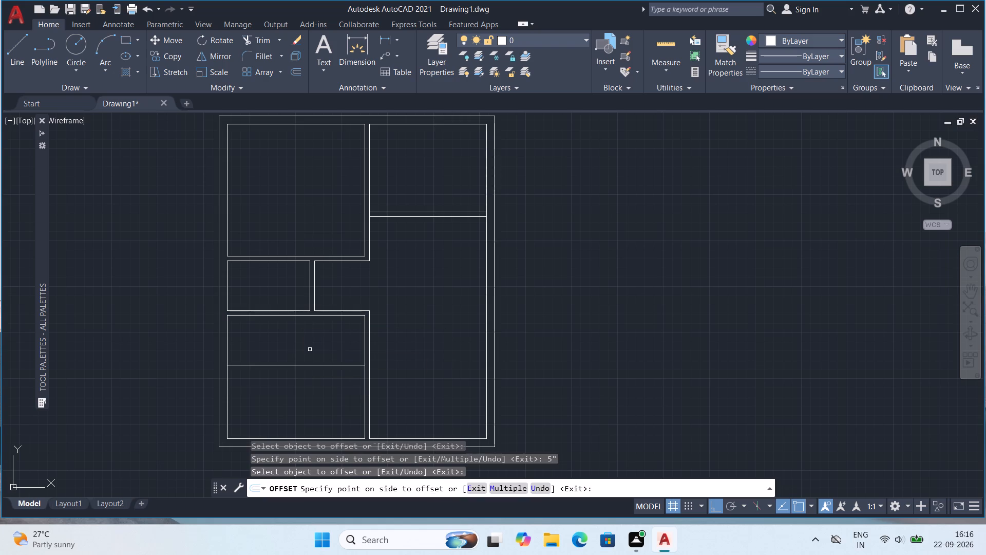
pyautogui.click(258, 364)
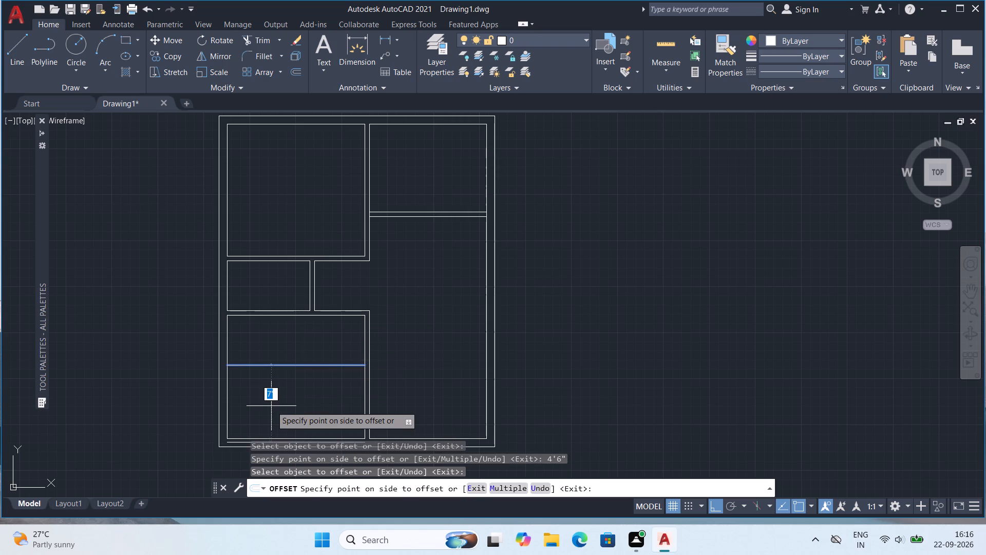
pyautogui.press('5')
pyautogui.hotkey('shift', '"')
pyautogui.press('Return')
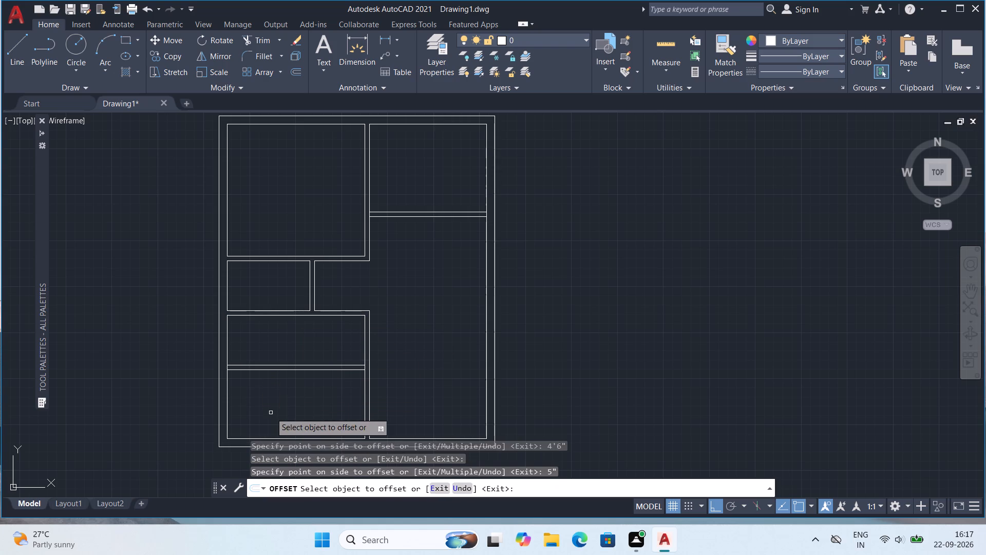
# Offset the left exterior wall's inner line rightward within the bottom-left room.
pyautogui.click(227, 347)
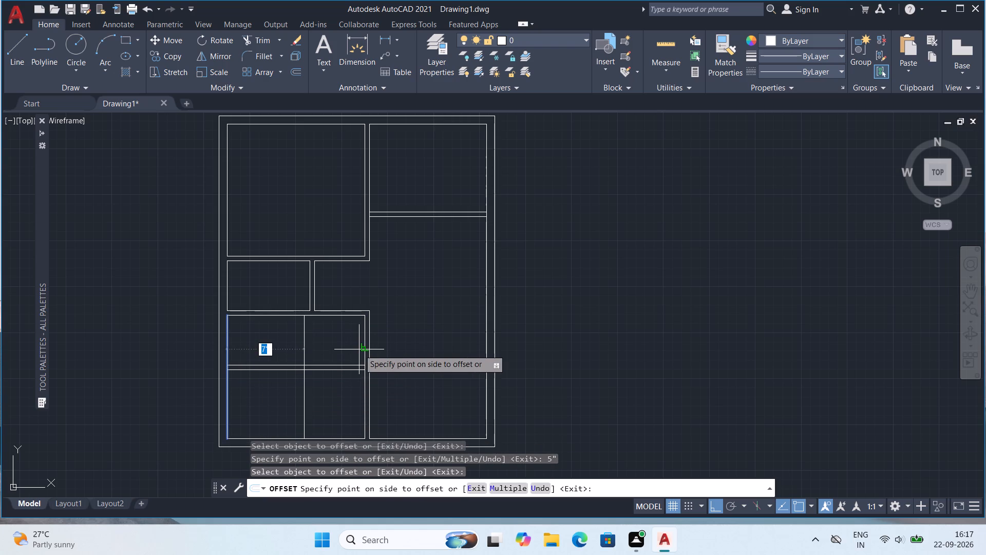
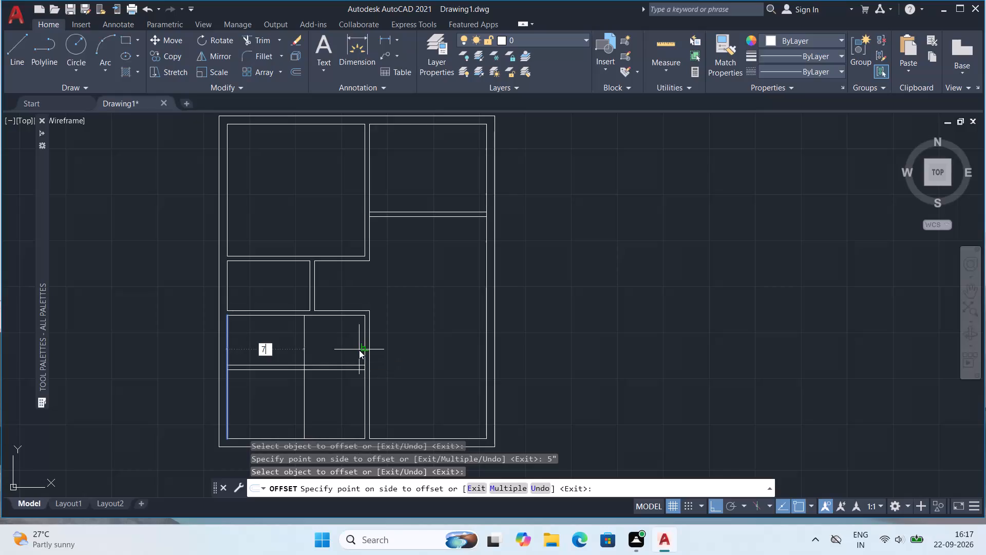
# Offset the left exterior wall's inner line 7'6" rightward in the bottom-left room, plus 5" for the partition's thickness.
pyautogui.press("'")
pyautogui.press('6')
pyautogui.hotkey('shift', '"')
pyautogui.press('Return')
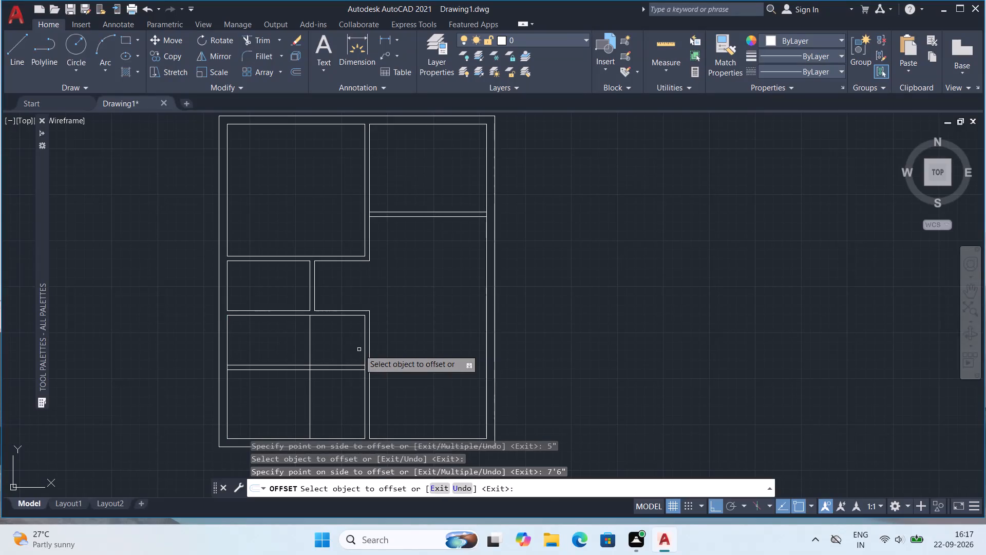
pyautogui.click(309, 341)
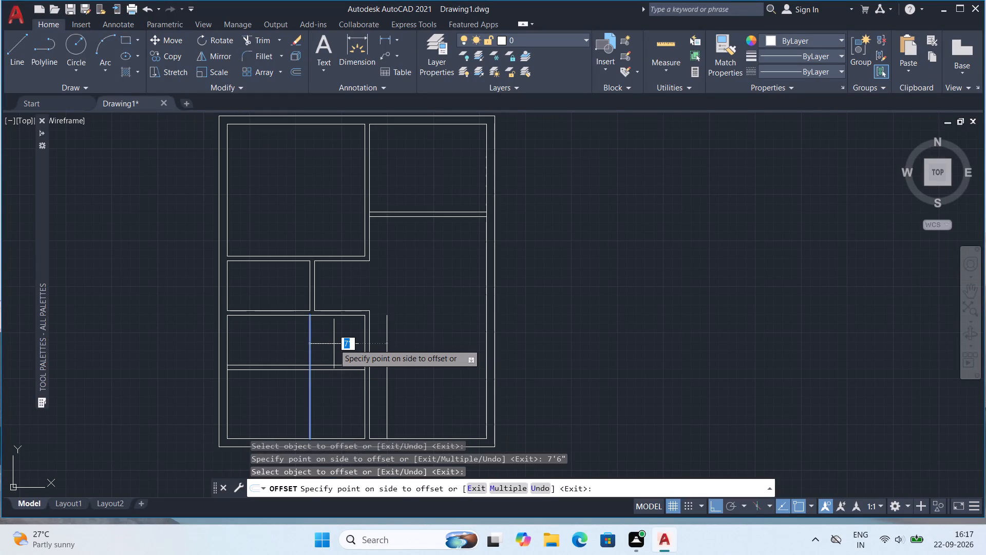
pyautogui.press('5')
pyautogui.hotkey('shift', '"')
pyautogui.press('Return')
pyautogui.moveTo(343, 378); pyautogui.dragTo(336, 364, button='middle')
pyautogui.press('Escape')
pyautogui.press('Escape')
pyautogui.press('Escape')
pyautogui.press('Escape')
# Trim the crossing partition lines in the bottom-left room to leave an enclosed small room in its upper-left corner, with open wall junctions.
pyautogui.press('t')
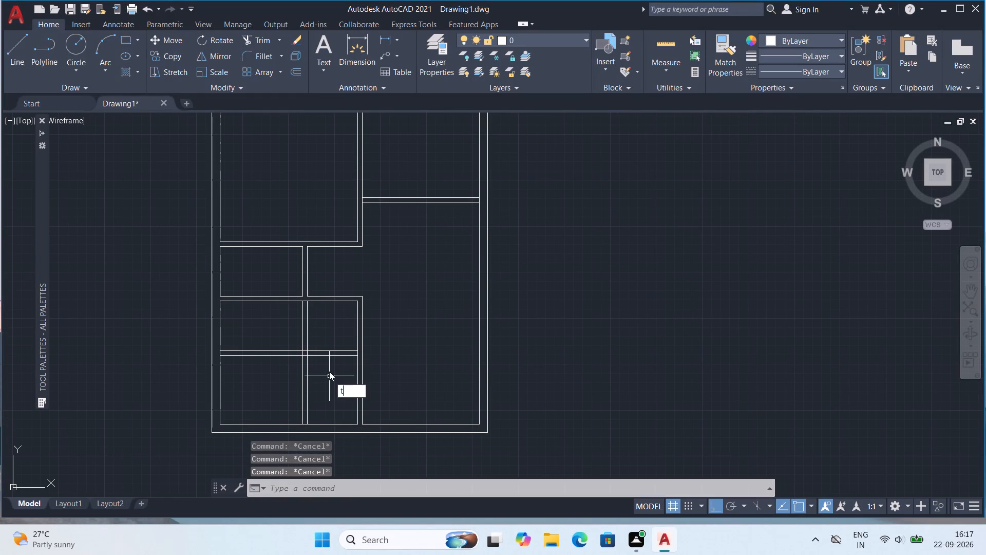
pyautogui.press('r')
pyautogui.press('Return')
pyautogui.scroll(1, 317, 376)
pyautogui.moveTo(267, 386); pyautogui.dragTo(300, 375)
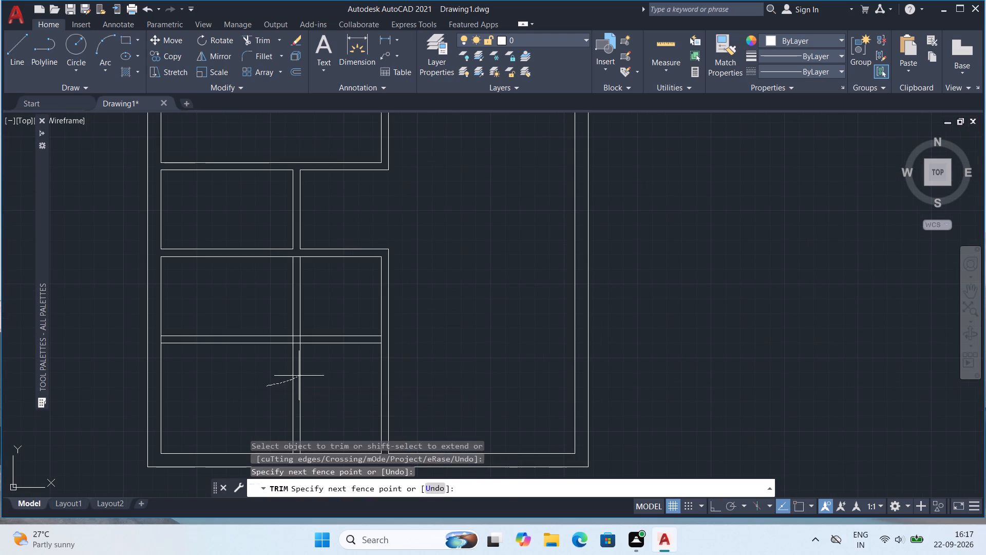
pyautogui.moveTo(300, 375); pyautogui.dragTo(348, 315)
pyautogui.scroll(4, 319, 339)
pyautogui.moveTo(131, 350); pyautogui.dragTo(136, 345)
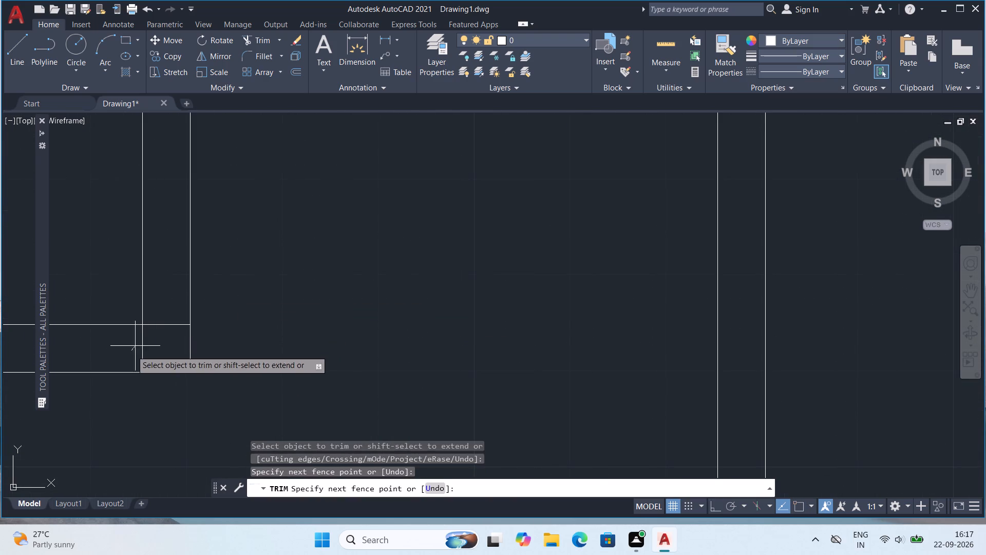
pyautogui.moveTo(136, 345); pyautogui.dragTo(174, 312)
pyautogui.scroll(-4, 176, 309)
pyautogui.moveTo(251, 282); pyautogui.dragTo(277, 364, button='middle')
pyautogui.scroll(3, 208, 310)
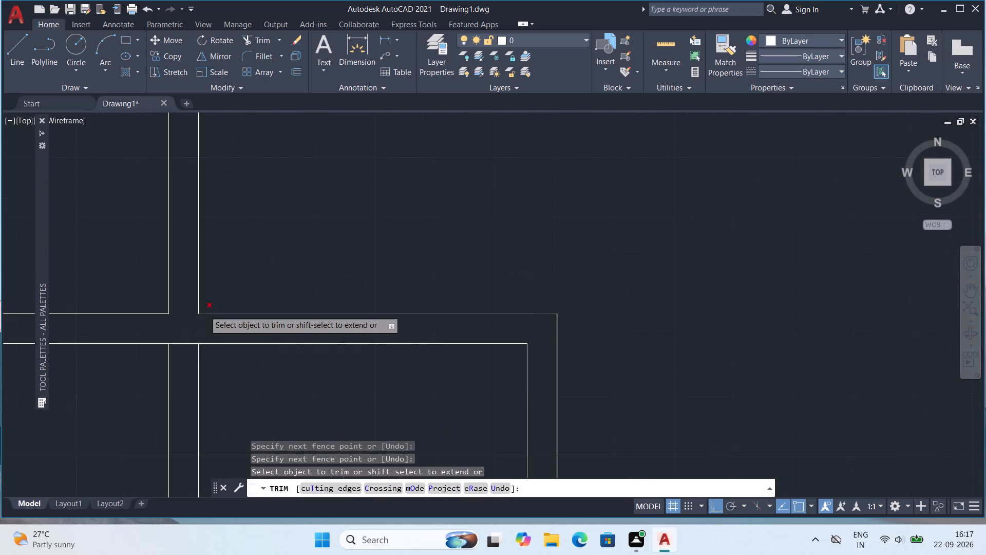
pyautogui.moveTo(184, 330); pyautogui.dragTo(184, 373)
# Trim the wall lines between both ends of the upper-right room's horizontal partition so it joins the main vertical partition and east wall.
pyautogui.scroll(-3, 197, 342)
pyautogui.moveTo(294, 306); pyautogui.dragTo(330, 374, button='middle')
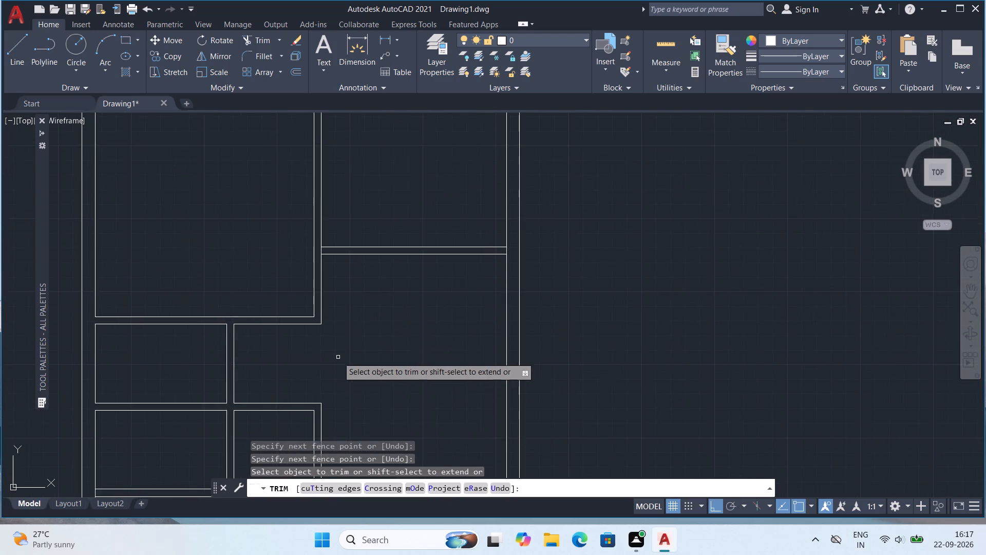
pyautogui.scroll(-1, 340, 352)
pyautogui.moveTo(371, 357); pyautogui.dragTo(350, 307, button='middle')
pyautogui.scroll(3, 345, 245)
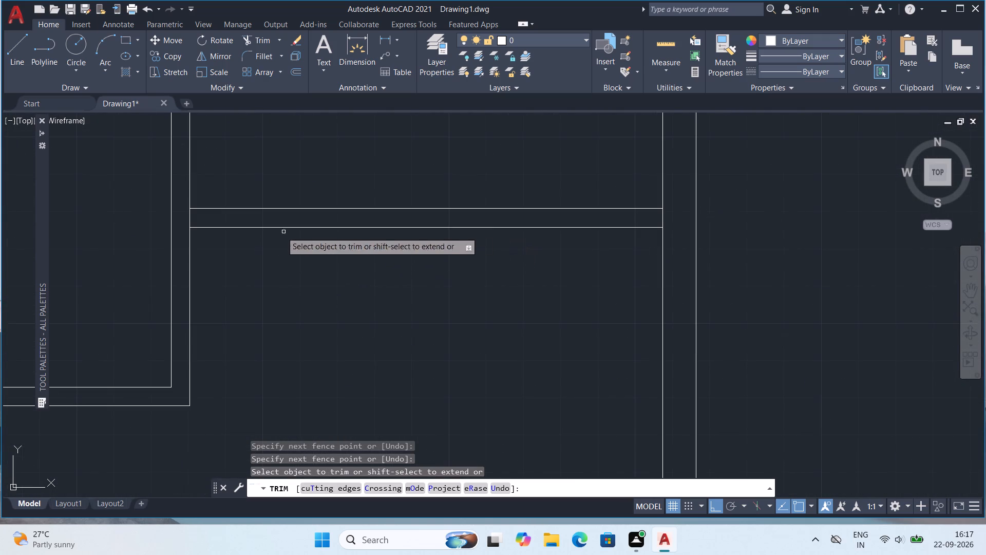
pyautogui.scroll(4, 233, 229)
pyautogui.moveTo(97, 189); pyautogui.dragTo(519, 277, button='middle')
pyautogui.moveTo(329, 221); pyautogui.dragTo(494, 243)
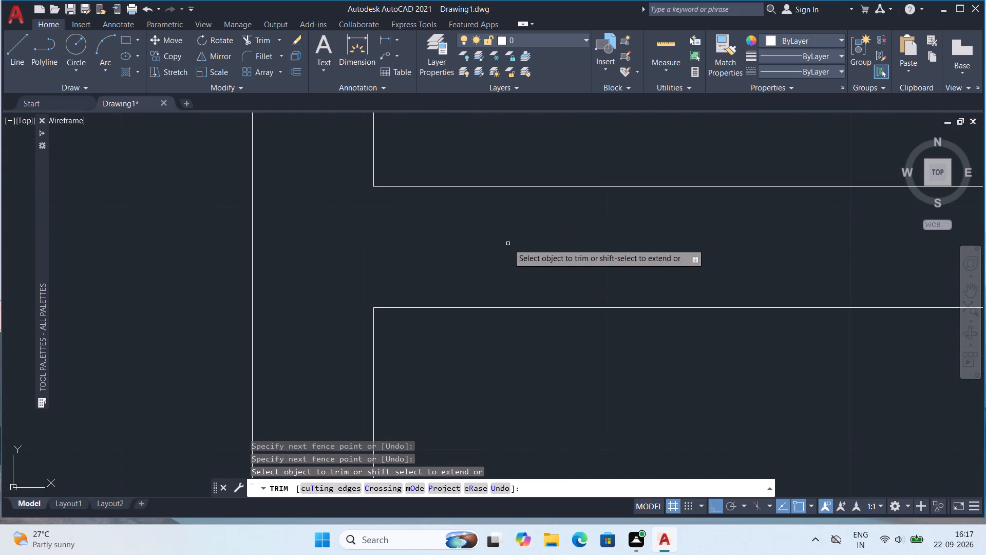
pyautogui.scroll(-6, 506, 243)
pyautogui.scroll(6, 684, 238)
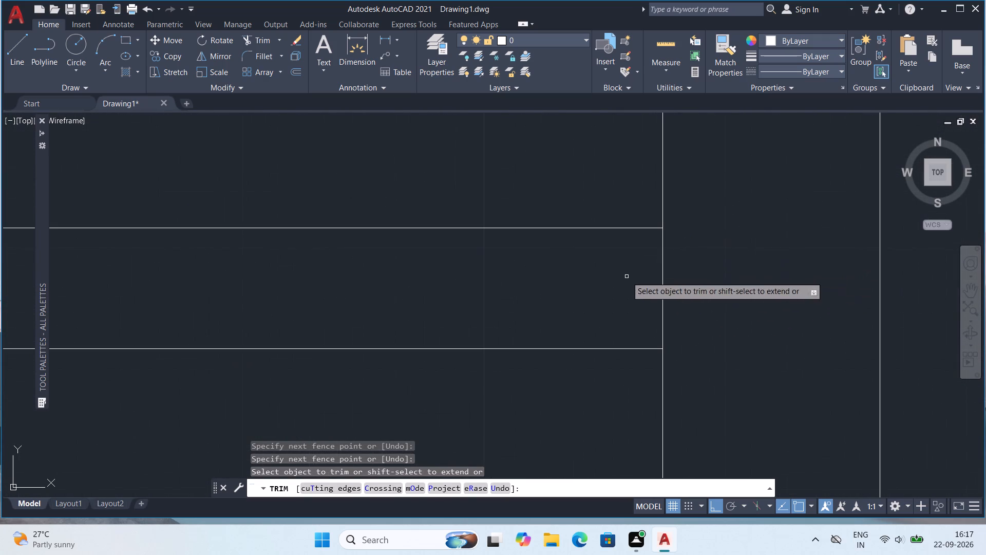
pyautogui.moveTo(625, 276); pyautogui.dragTo(677, 266)
# Look over the wall junctions across the whole plan and finish trimming.
pyautogui.scroll(-8, 679, 263)
pyautogui.moveTo(637, 324); pyautogui.dragTo(460, 282, button='middle')
pyautogui.scroll(1, 433, 287)
pyautogui.moveTo(439, 270); pyautogui.dragTo(368, 381, button='middle')
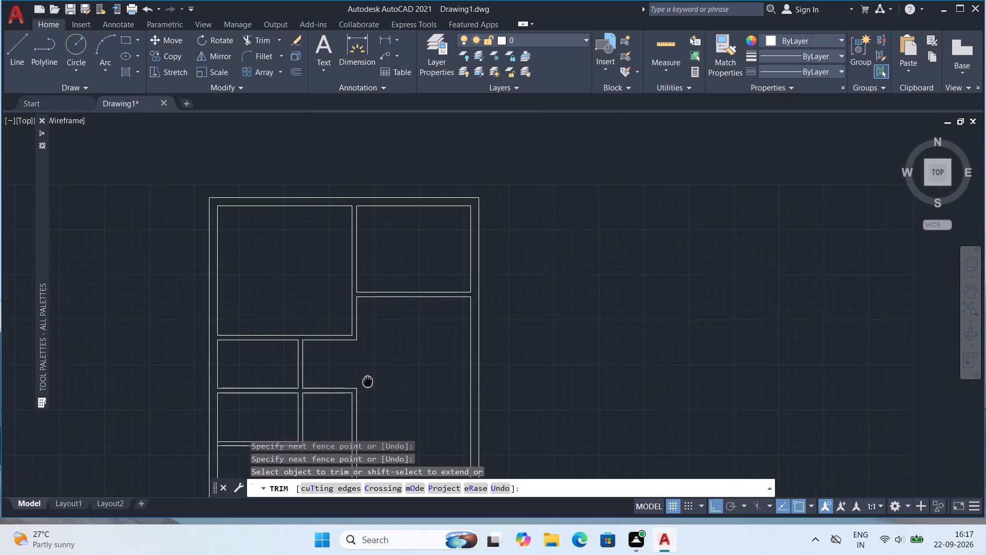
pyautogui.moveTo(368, 381); pyautogui.dragTo(369, 307, button='middle')
pyautogui.scroll(-1, 412, 317)
pyautogui.moveTo(432, 299); pyautogui.dragTo(314, 328, button='middle')
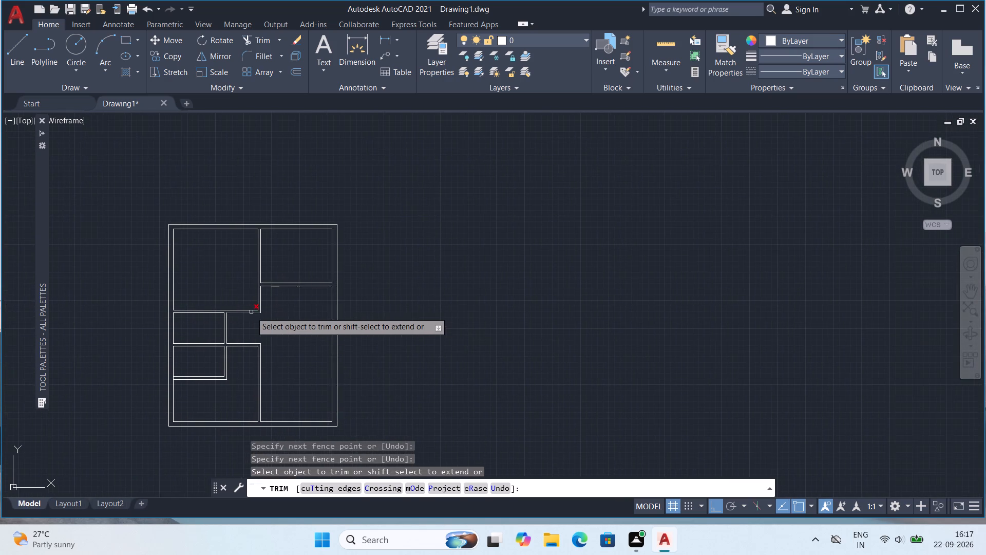
pyautogui.scroll(1, 251, 312)
pyautogui.moveTo(287, 339); pyautogui.dragTo(283, 295, button='middle')
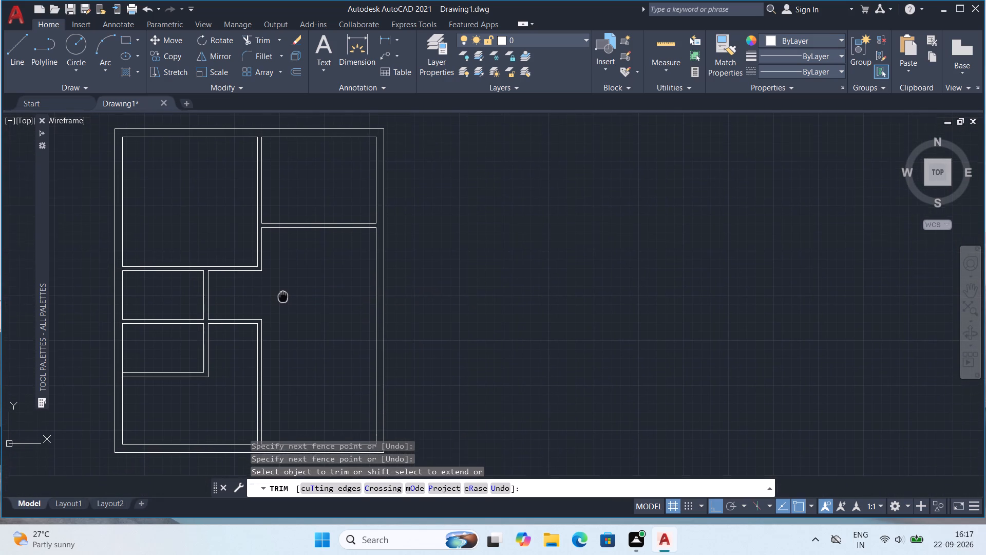
pyautogui.moveTo(283, 295); pyautogui.dragTo(283, 298, button='middle')
pyautogui.scroll(-1, 328, 214)
pyautogui.scroll(2, 328, 214)
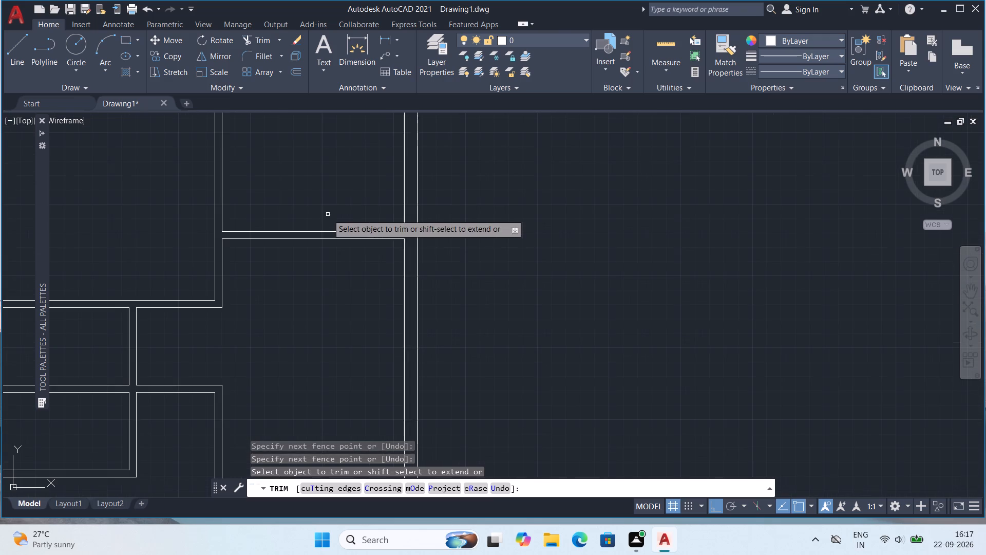
pyautogui.press('Escape')
pyautogui.press('Escape')
pyautogui.press('Escape')
pyautogui.press('Escape')
# Draw a 5" line across the upper-right room's horizontal partition, east of its middle, as one side of an opening.
pyautogui.press('l')
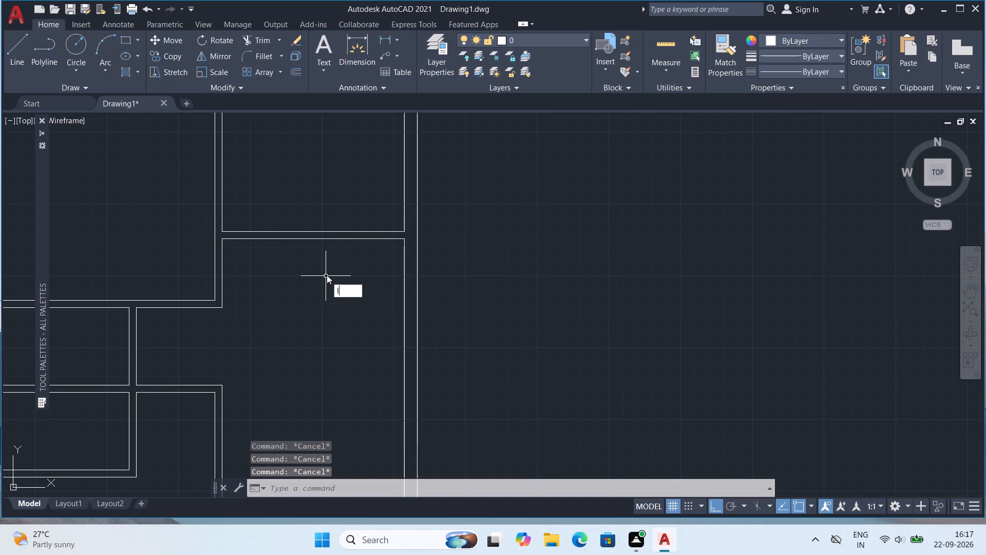
pyautogui.press('Return')
pyautogui.click(355, 231)
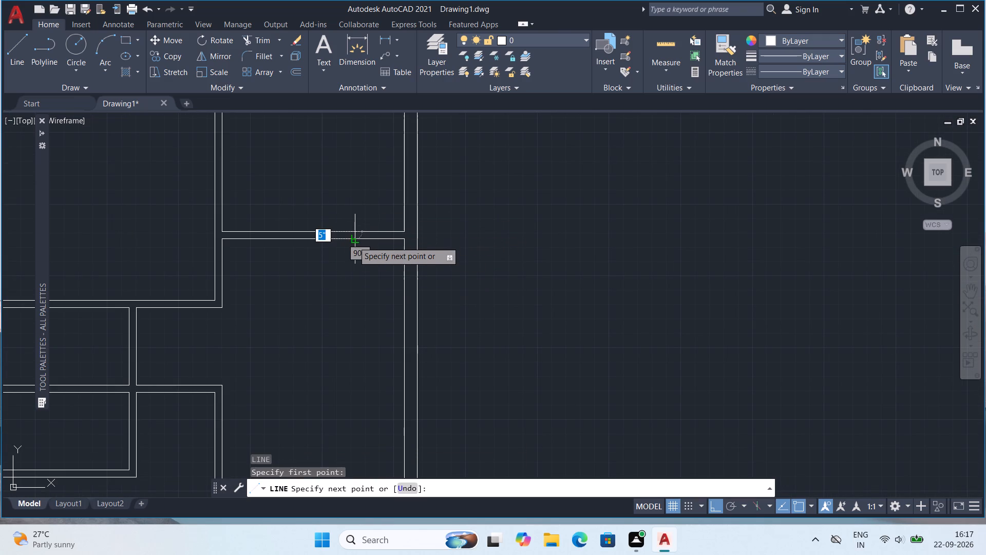
pyautogui.click(353, 240)
pyautogui.press('Escape')
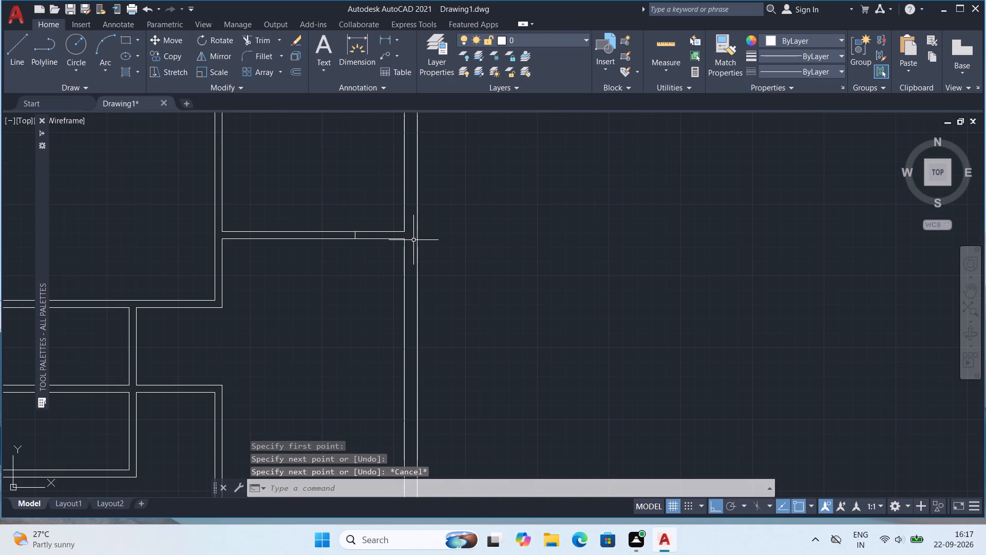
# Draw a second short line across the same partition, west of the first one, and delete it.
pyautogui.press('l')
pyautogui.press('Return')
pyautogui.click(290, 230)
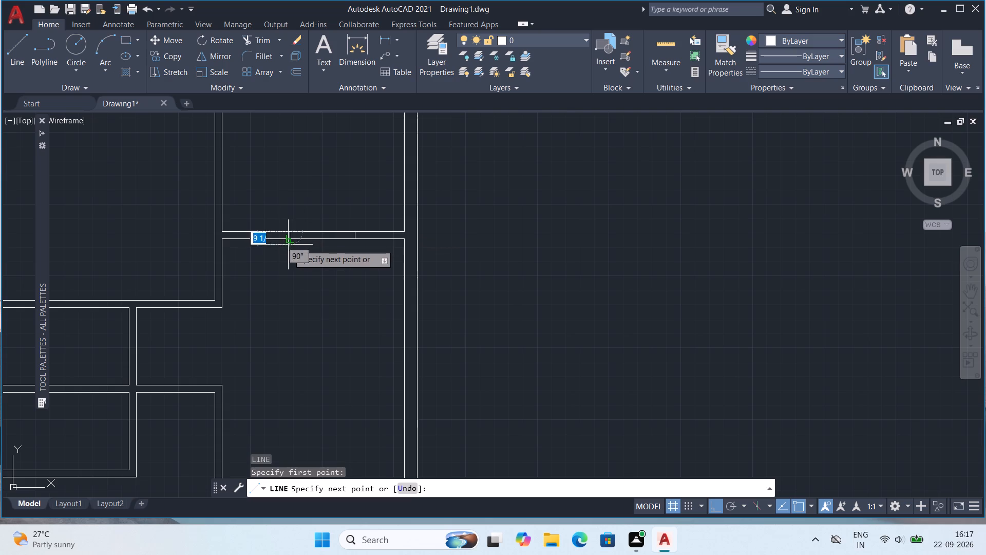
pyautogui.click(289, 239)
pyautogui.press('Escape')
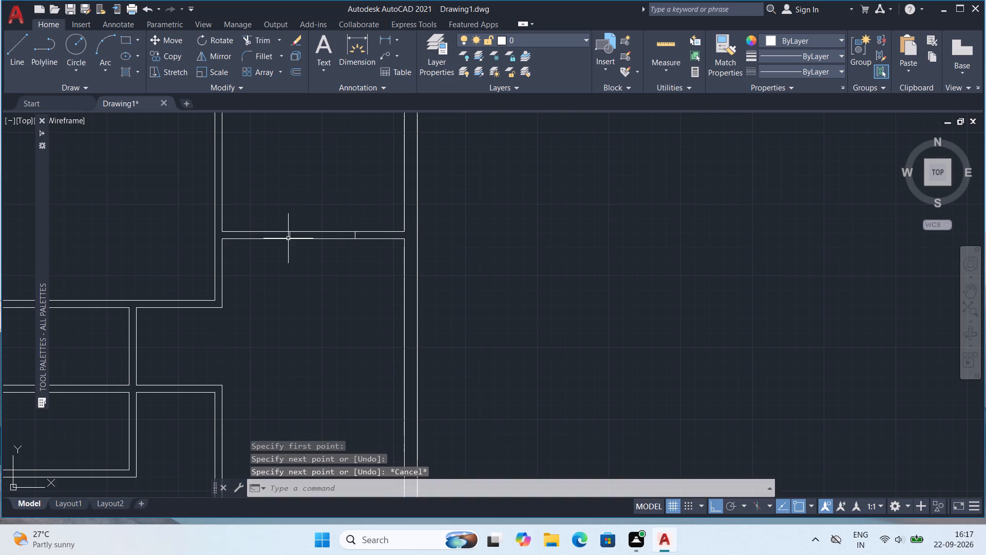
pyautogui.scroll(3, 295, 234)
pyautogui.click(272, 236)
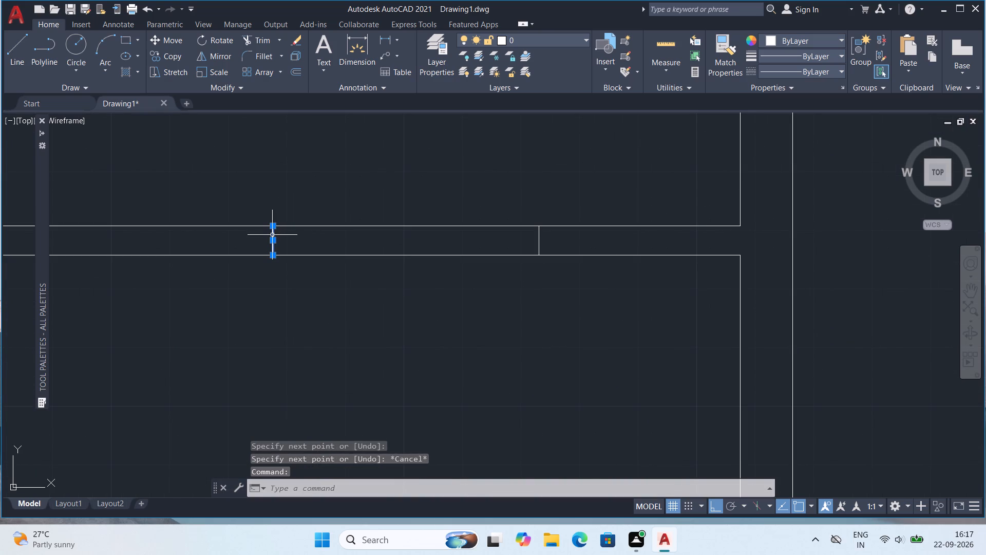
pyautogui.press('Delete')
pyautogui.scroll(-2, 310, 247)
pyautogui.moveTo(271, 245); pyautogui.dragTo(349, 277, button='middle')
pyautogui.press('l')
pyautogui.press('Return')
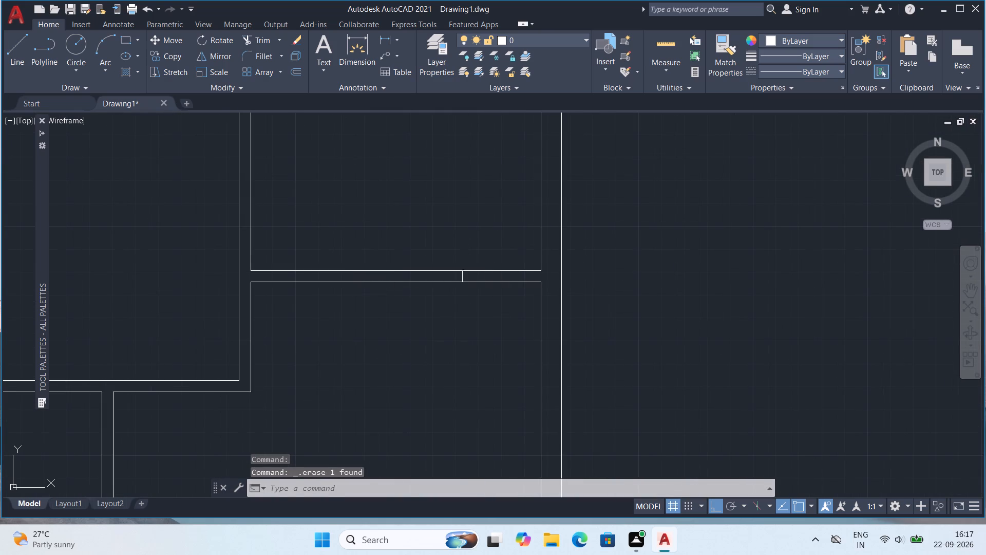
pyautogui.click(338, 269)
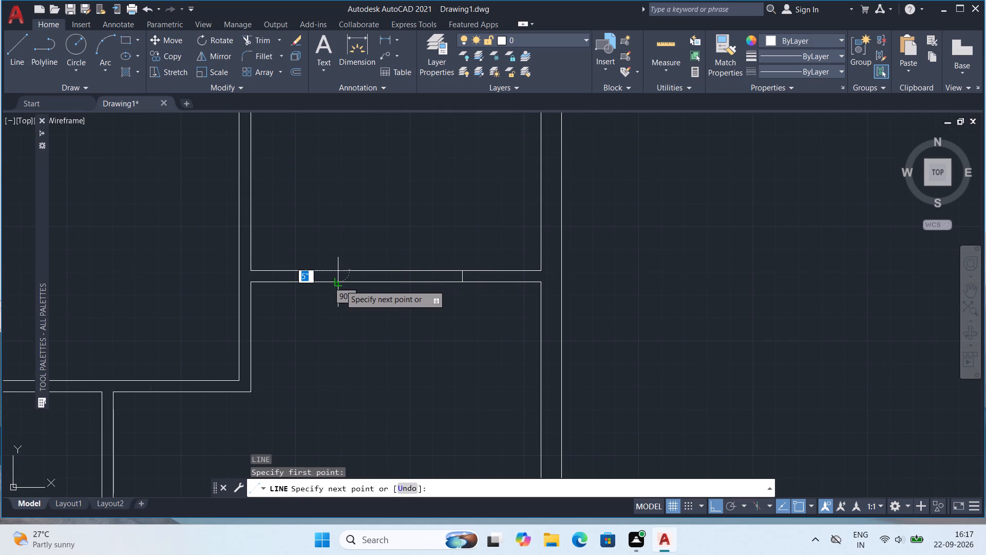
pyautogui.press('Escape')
# Draw a 5" line across the upper-right room's horizontal partition near its west end as the opening's other side.
pyautogui.press('l')
pyautogui.press('Return')
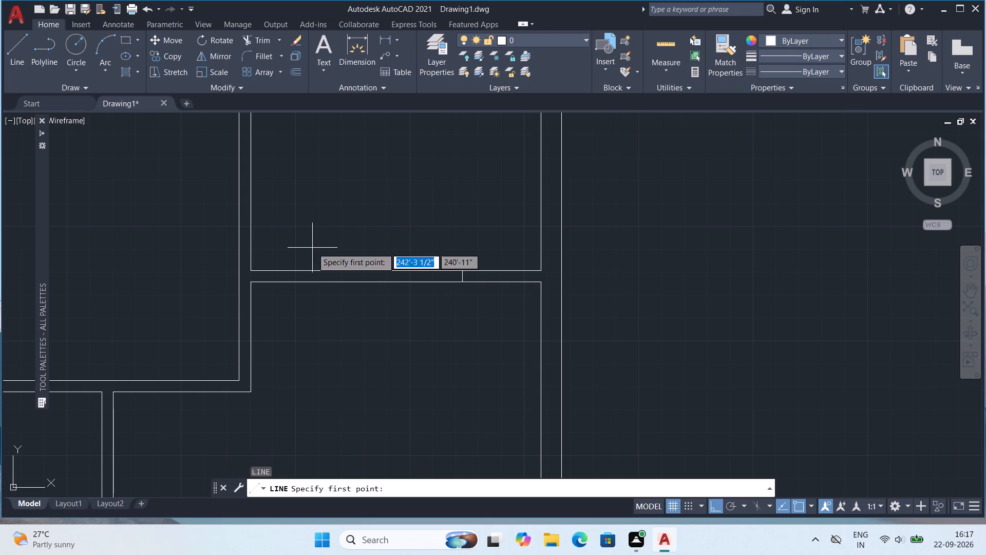
pyautogui.click(309, 270)
pyautogui.click(313, 286)
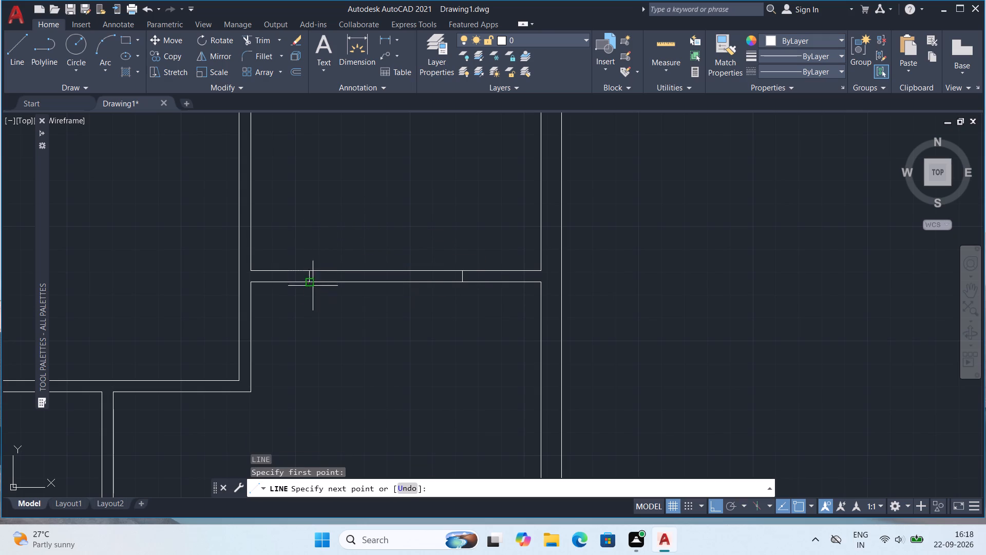
pyautogui.press('Escape')
pyautogui.press('Escape')
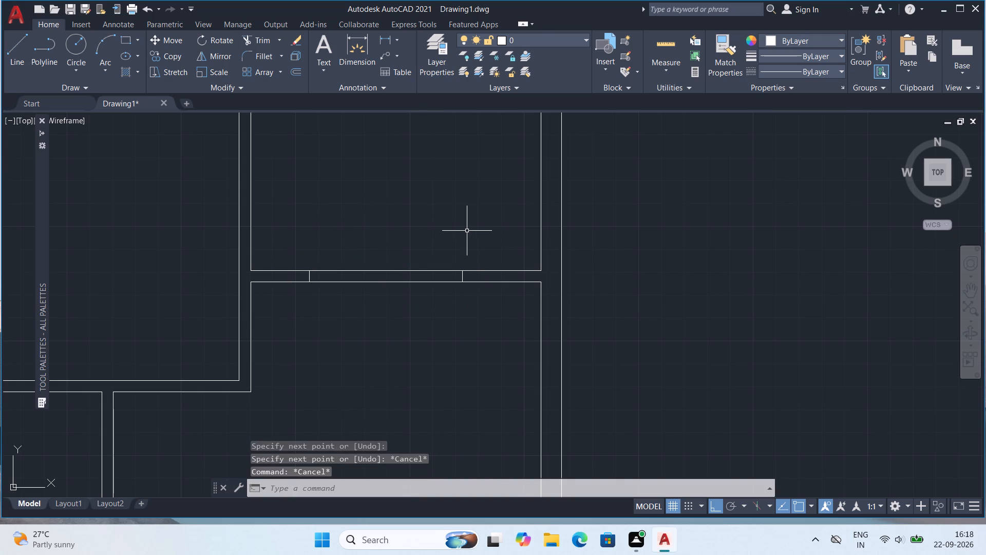
# Trim both partition lines between the two short cross lines to create the upper-right room's opening, and finish trimming.
pyautogui.write('tr')
pyautogui.press('Return')
pyautogui.moveTo(347, 247); pyautogui.dragTo(349, 301)
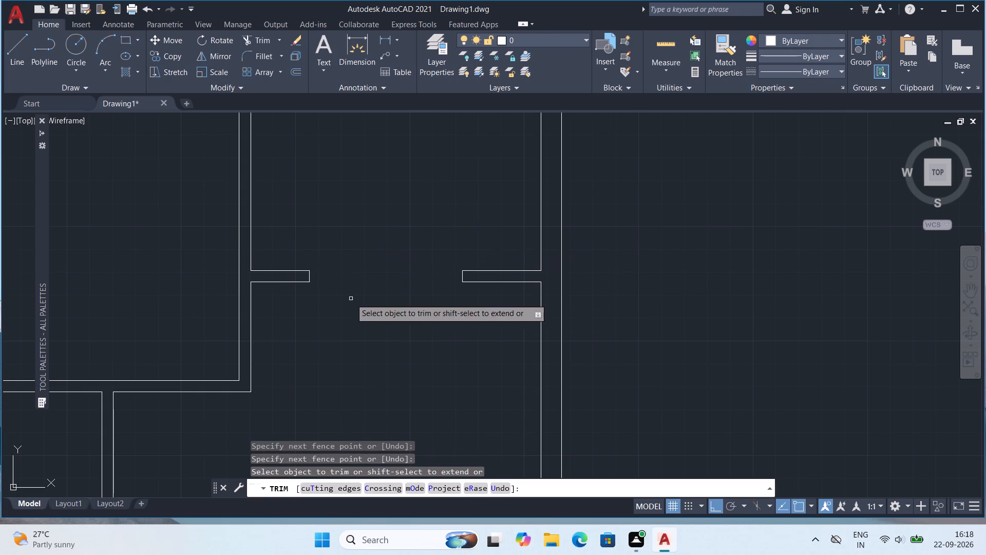
pyautogui.scroll(-2, 363, 281)
pyautogui.moveTo(383, 327); pyautogui.dragTo(419, 287, button='middle')
pyautogui.moveTo(445, 354); pyautogui.dragTo(440, 337, button='middle')
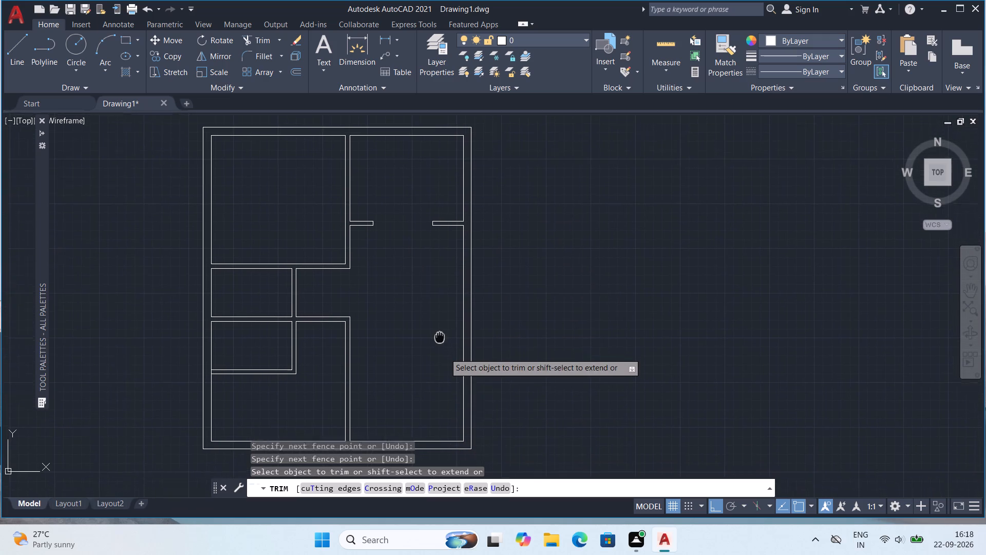
pyautogui.moveTo(440, 337); pyautogui.dragTo(441, 329, button='middle')
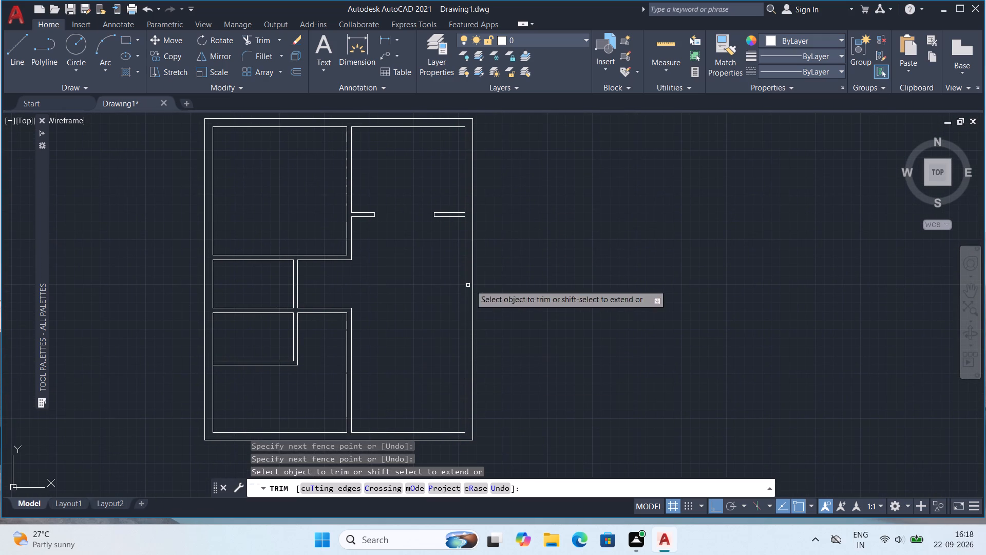
pyautogui.rightClick(598, 229)
pyautogui.click(632, 257)
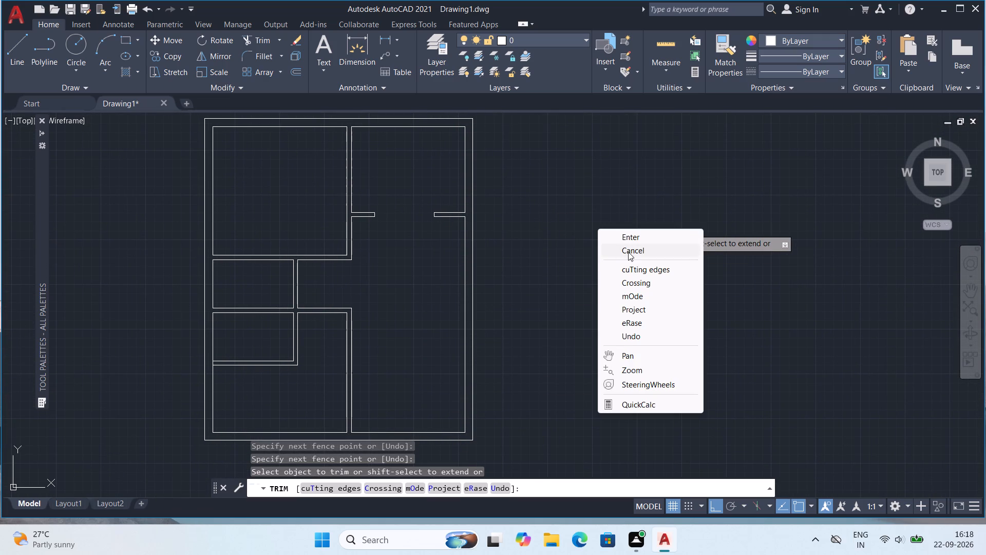
pyautogui.click(628, 252)
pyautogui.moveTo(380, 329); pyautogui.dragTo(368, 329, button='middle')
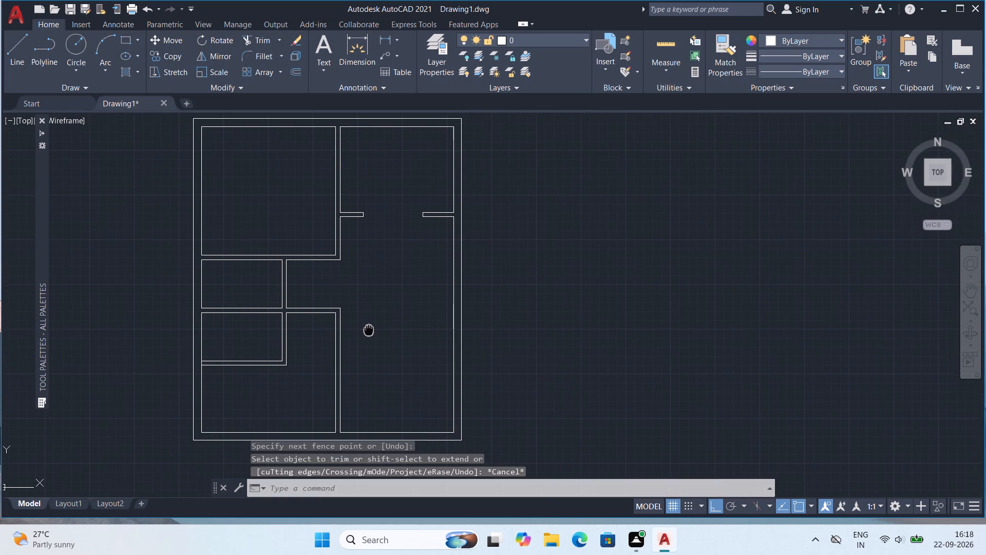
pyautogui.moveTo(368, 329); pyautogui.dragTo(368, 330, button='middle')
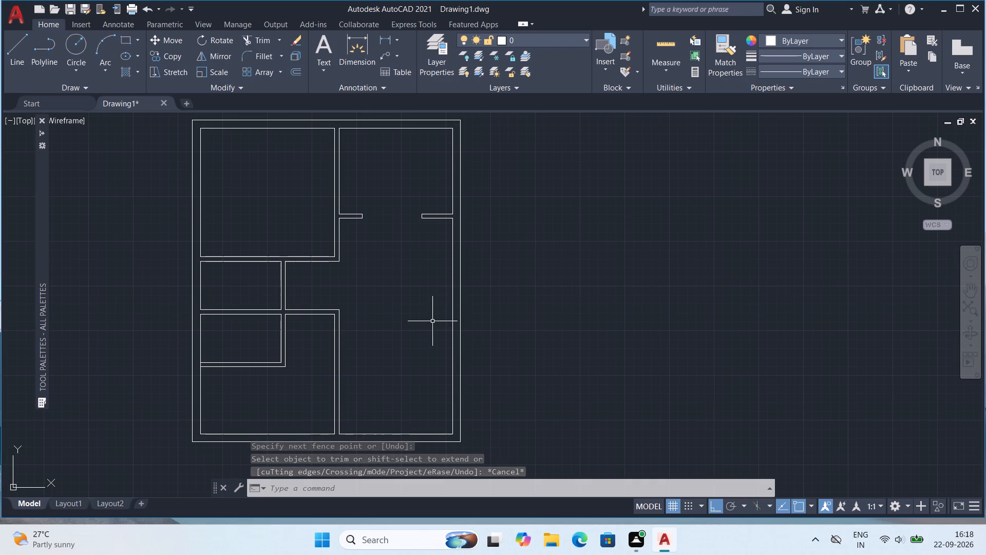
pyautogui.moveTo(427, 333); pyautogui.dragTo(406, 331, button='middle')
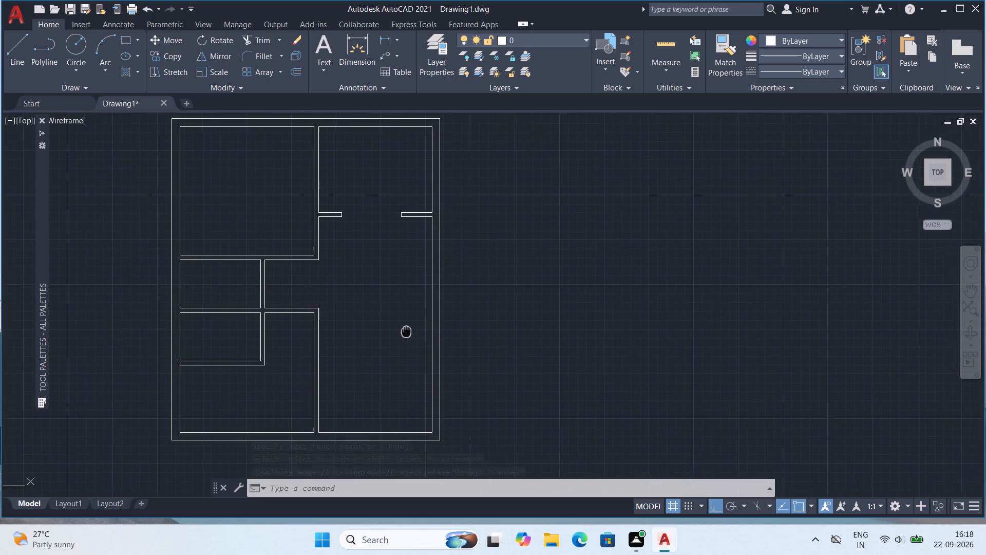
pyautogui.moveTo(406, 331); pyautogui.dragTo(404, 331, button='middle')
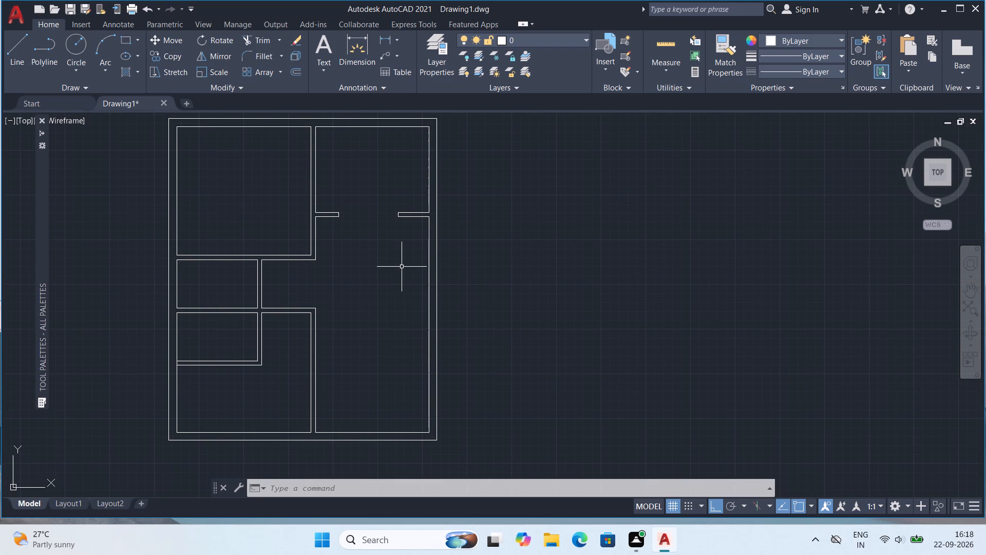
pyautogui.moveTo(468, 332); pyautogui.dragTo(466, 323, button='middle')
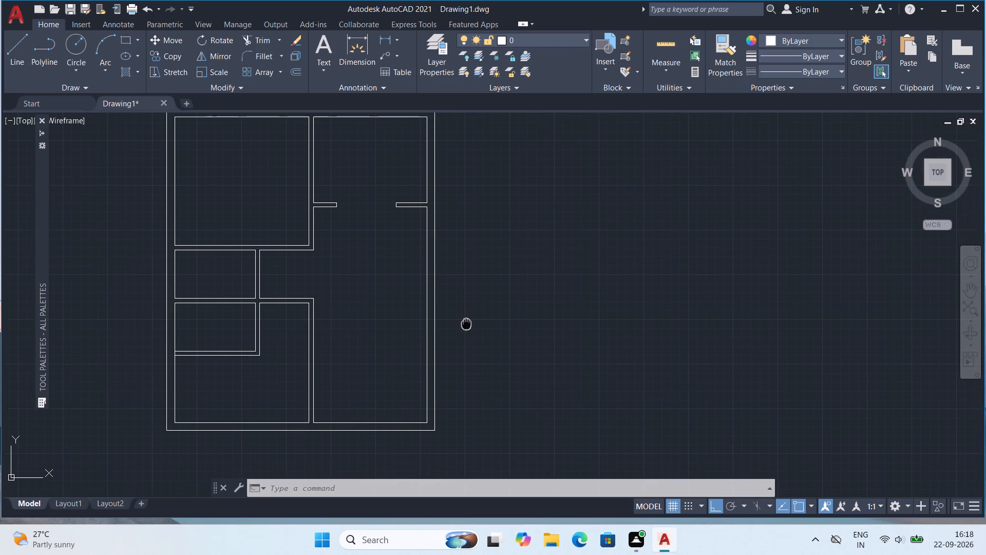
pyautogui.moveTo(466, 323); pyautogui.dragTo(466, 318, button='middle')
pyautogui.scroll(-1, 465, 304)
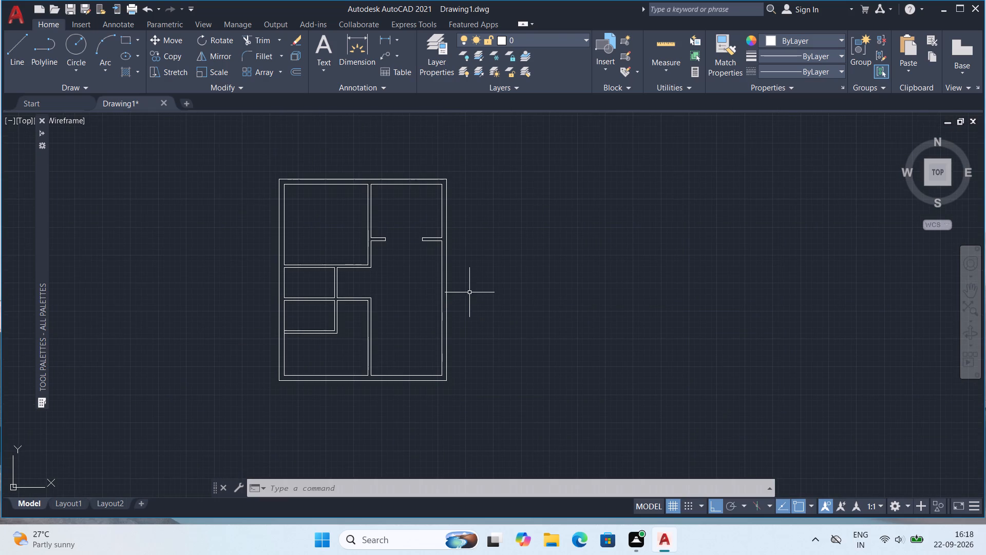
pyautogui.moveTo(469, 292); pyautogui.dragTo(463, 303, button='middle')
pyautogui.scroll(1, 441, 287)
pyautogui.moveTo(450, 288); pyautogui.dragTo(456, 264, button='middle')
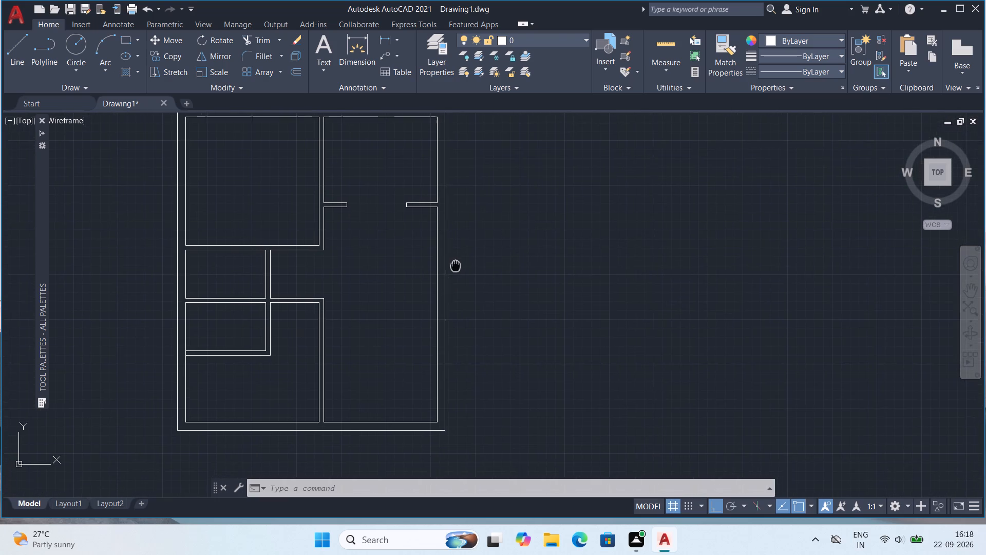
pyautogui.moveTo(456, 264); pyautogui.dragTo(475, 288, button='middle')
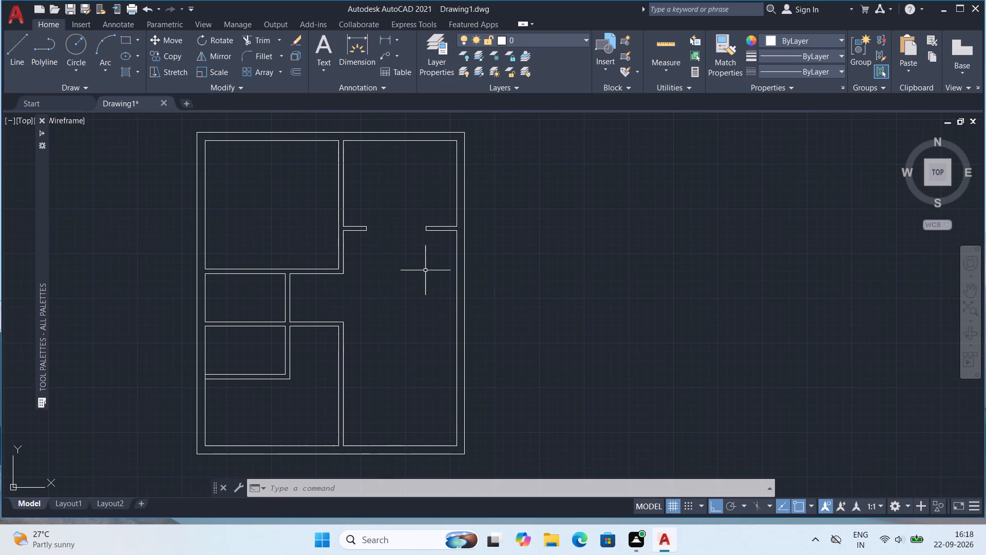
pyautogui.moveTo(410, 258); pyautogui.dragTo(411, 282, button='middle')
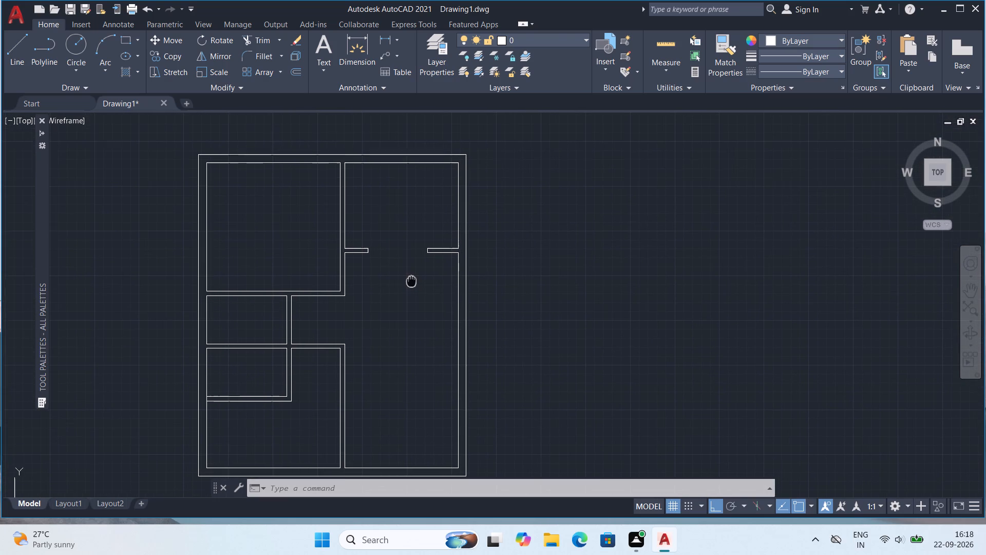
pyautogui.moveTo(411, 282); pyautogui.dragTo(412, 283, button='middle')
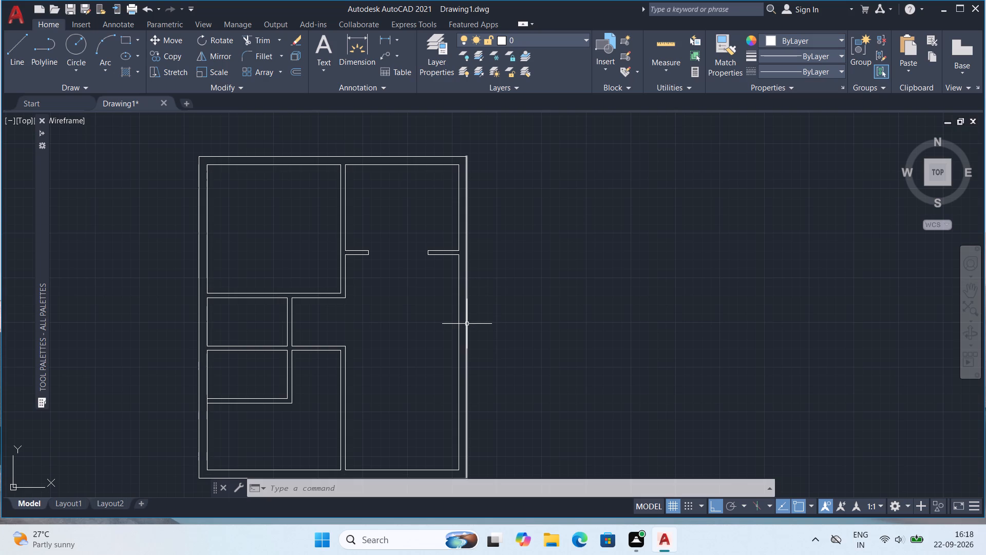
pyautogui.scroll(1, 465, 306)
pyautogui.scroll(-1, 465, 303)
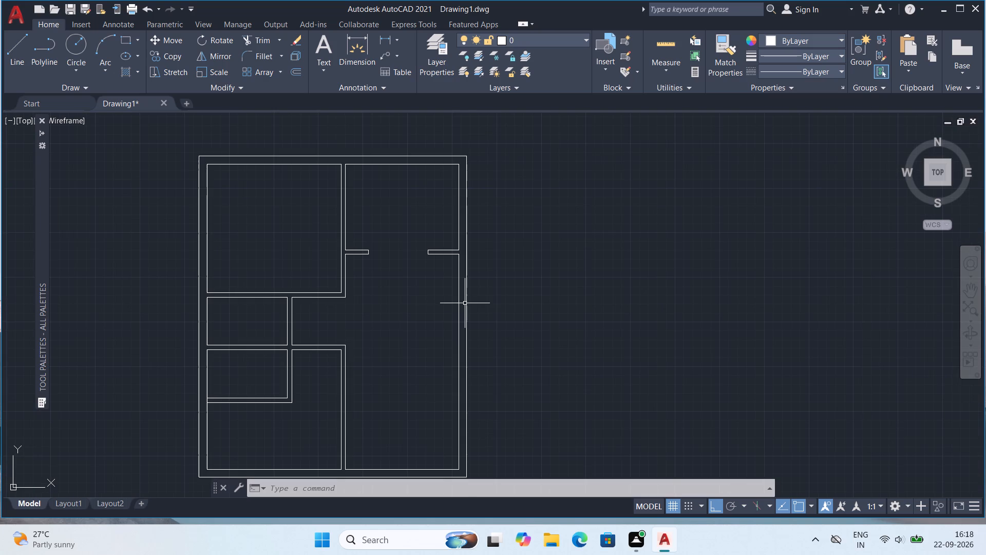
# Offset the lower line of the upper-right room's east partition stub 5' to the south.
pyautogui.scroll(1, 465, 303)
pyautogui.moveTo(464, 303); pyautogui.dragTo(451, 331, button='middle')
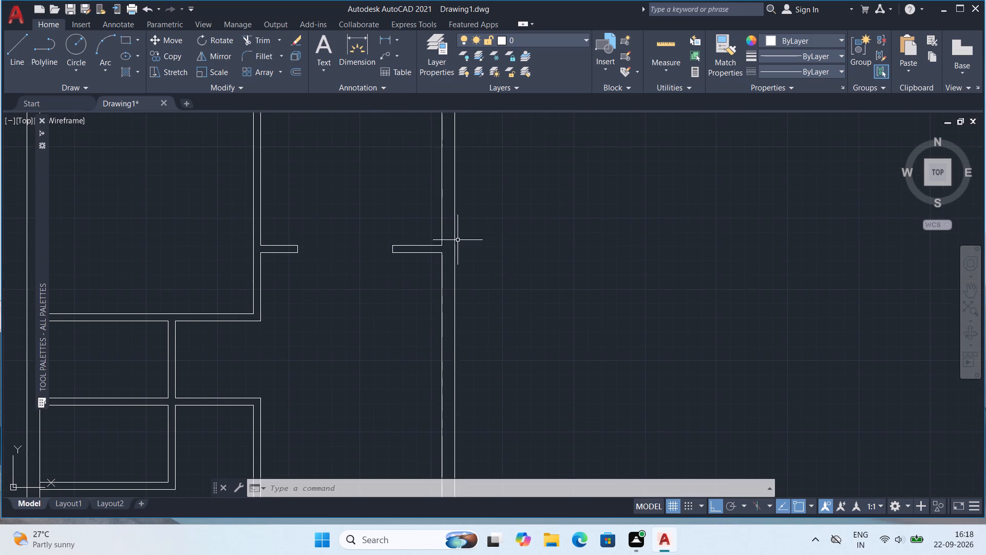
pyautogui.press('o')
pyautogui.press('Return')
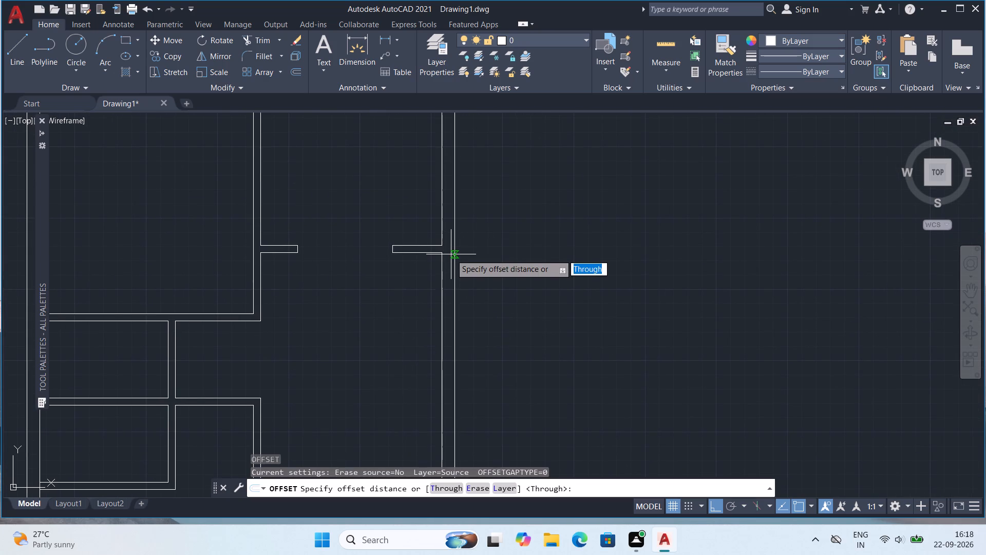
pyautogui.press('5')
pyautogui.press("'")
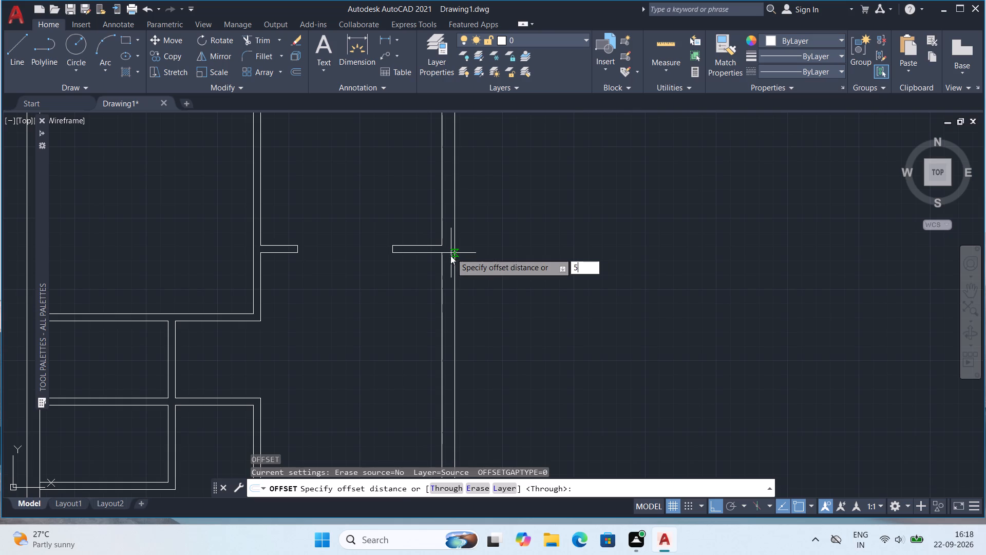
pyautogui.press('Return')
pyautogui.click(429, 252)
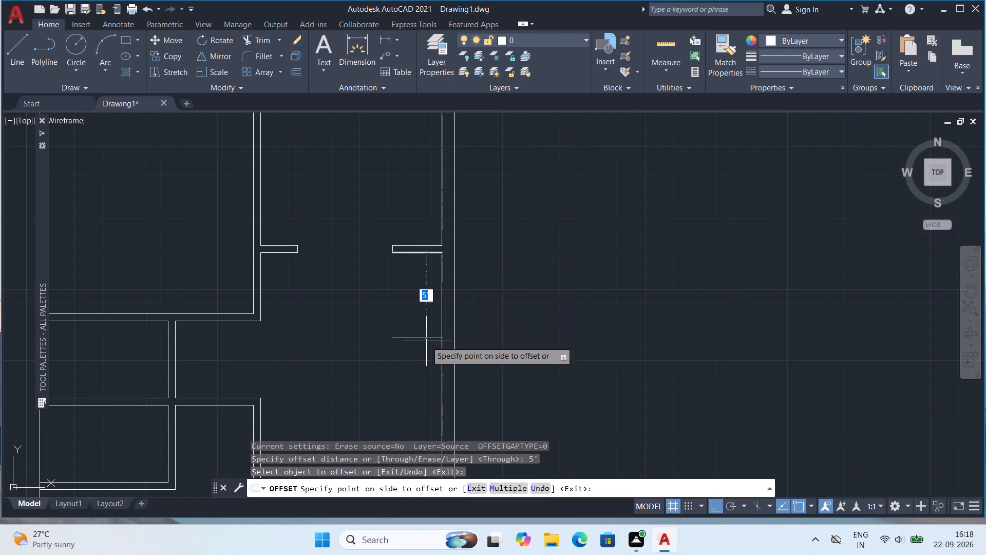
pyautogui.click(426, 341)
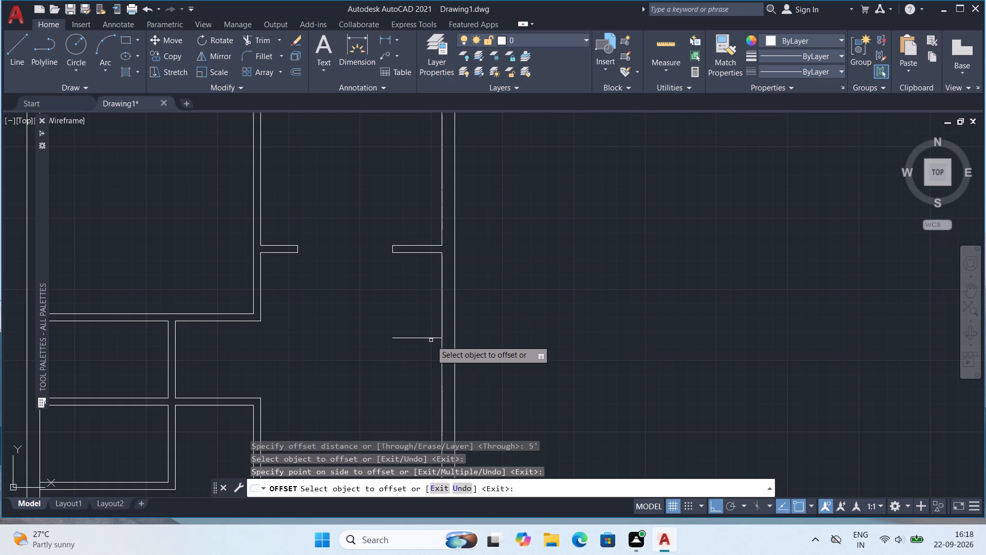
# Offset the new short line by the east wall 5" to the south and finish offsetting.
pyautogui.click(431, 337)
pyautogui.press('5')
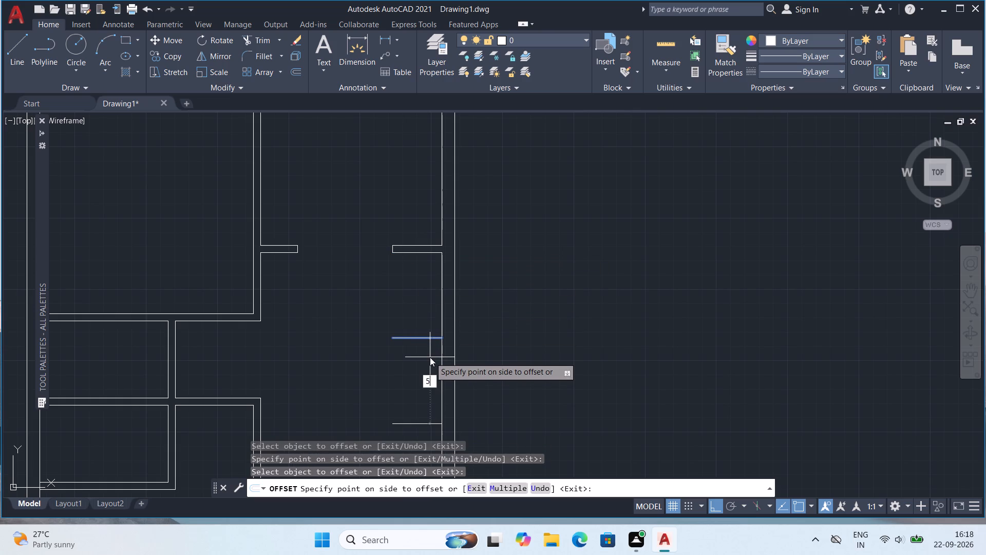
pyautogui.hotkey('shift', '"')
pyautogui.press('Return')
pyautogui.scroll(-1, 431, 351)
pyautogui.moveTo(390, 359); pyautogui.dragTo(443, 332, button='middle')
pyautogui.scroll(1, 467, 306)
pyautogui.press('Escape')
# Draw a line closing the west end of the two new short partition lines at the east wall.
pyautogui.scroll(3, 459, 323)
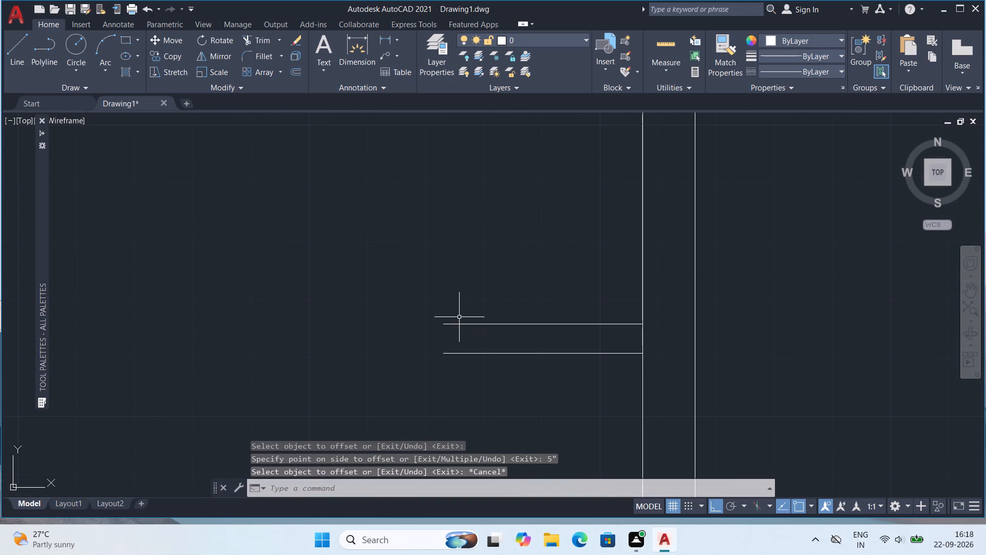
pyautogui.press('l')
pyautogui.press('Return')
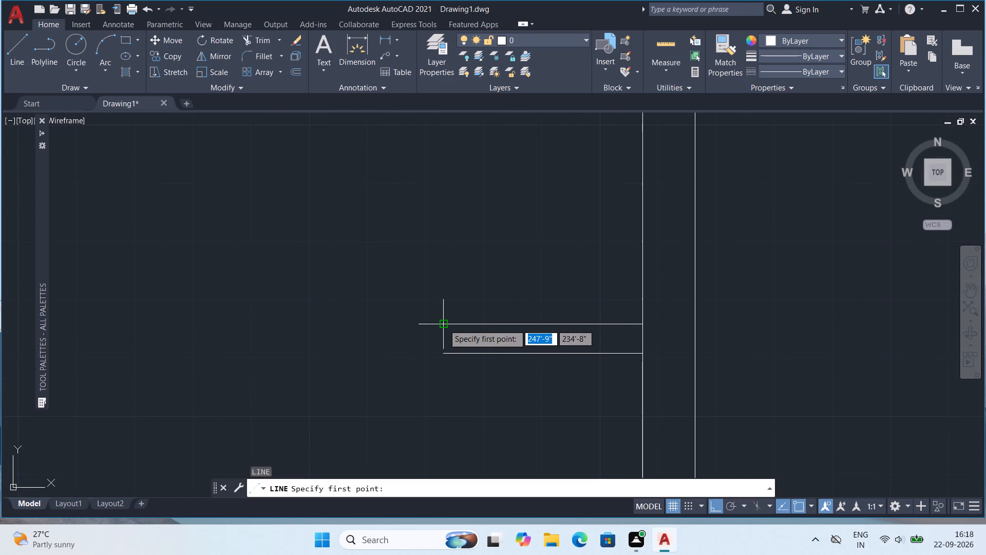
pyautogui.click(446, 322)
pyautogui.click(448, 354)
pyautogui.press('Escape')
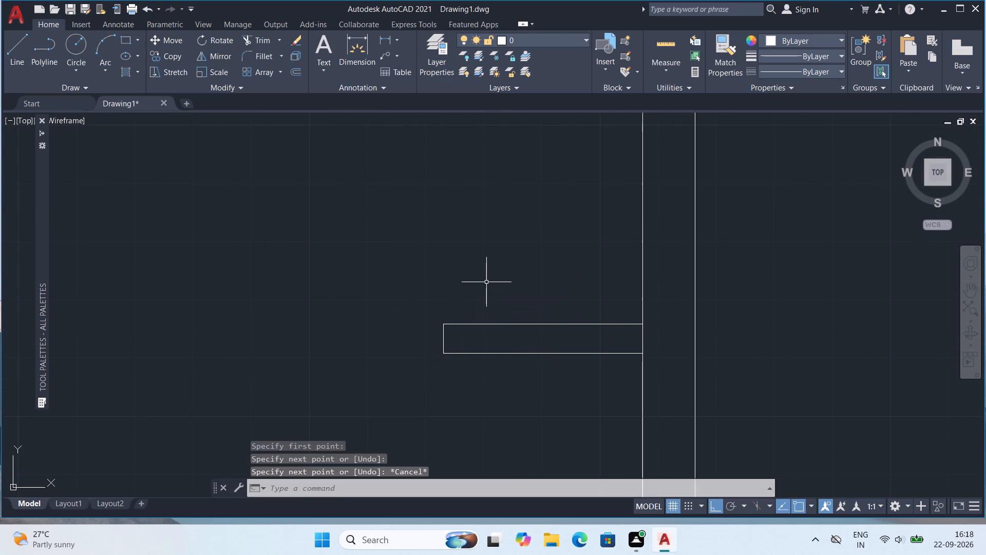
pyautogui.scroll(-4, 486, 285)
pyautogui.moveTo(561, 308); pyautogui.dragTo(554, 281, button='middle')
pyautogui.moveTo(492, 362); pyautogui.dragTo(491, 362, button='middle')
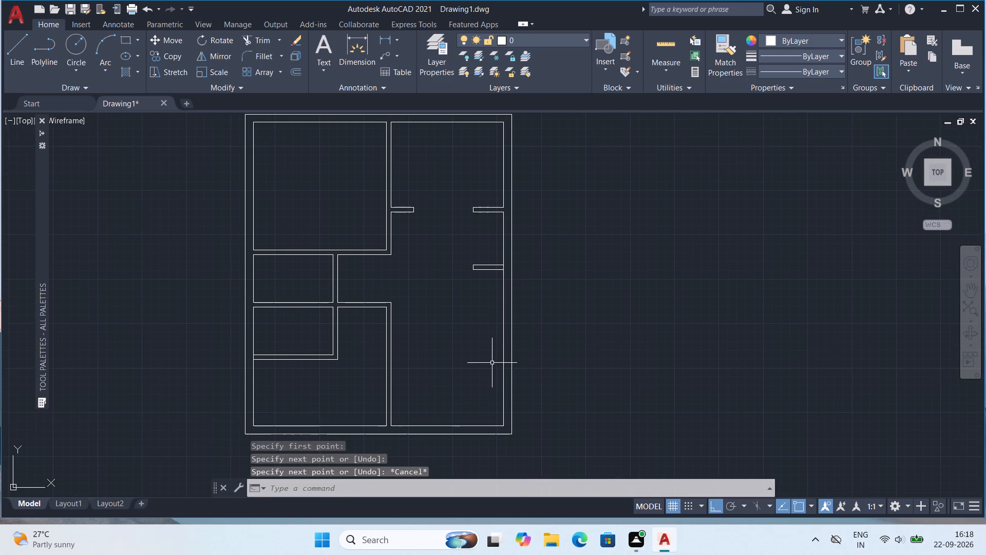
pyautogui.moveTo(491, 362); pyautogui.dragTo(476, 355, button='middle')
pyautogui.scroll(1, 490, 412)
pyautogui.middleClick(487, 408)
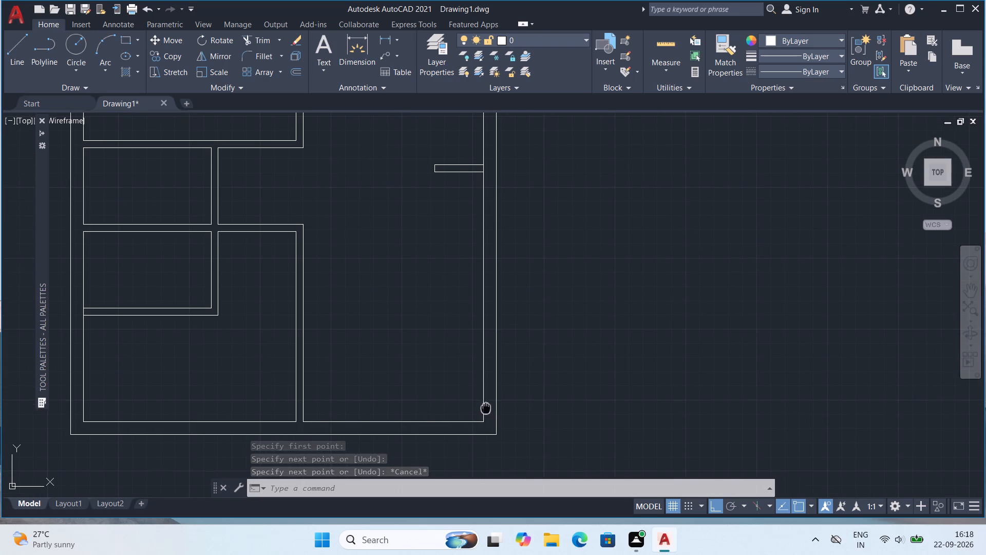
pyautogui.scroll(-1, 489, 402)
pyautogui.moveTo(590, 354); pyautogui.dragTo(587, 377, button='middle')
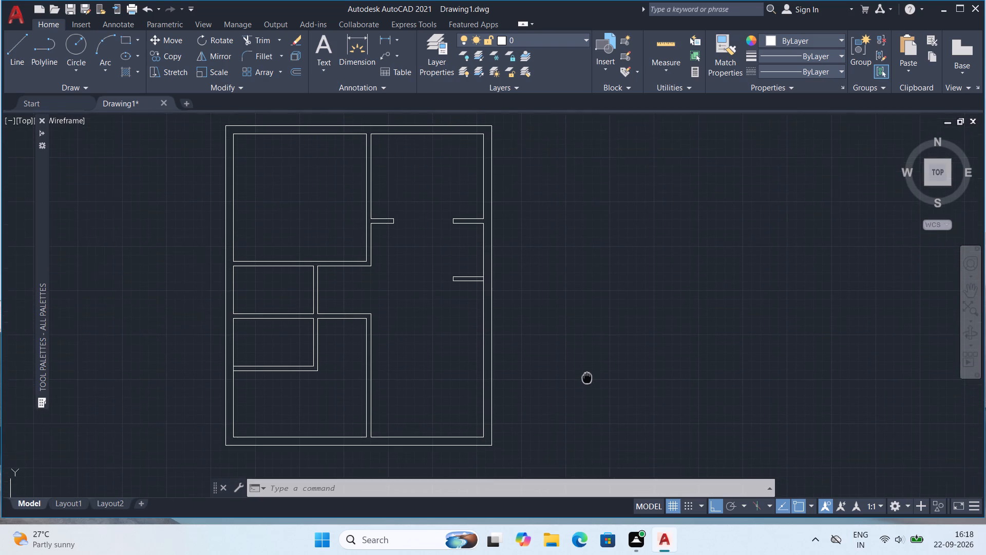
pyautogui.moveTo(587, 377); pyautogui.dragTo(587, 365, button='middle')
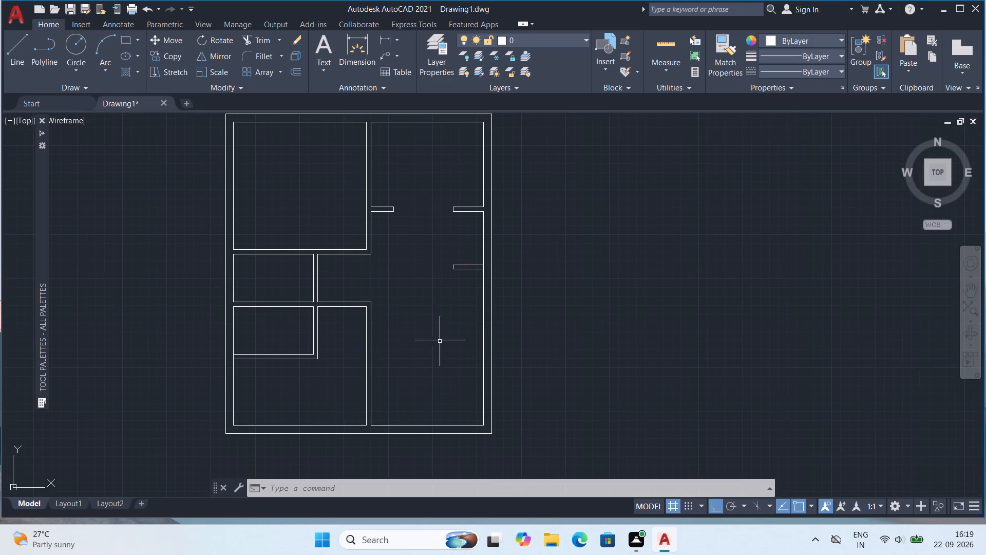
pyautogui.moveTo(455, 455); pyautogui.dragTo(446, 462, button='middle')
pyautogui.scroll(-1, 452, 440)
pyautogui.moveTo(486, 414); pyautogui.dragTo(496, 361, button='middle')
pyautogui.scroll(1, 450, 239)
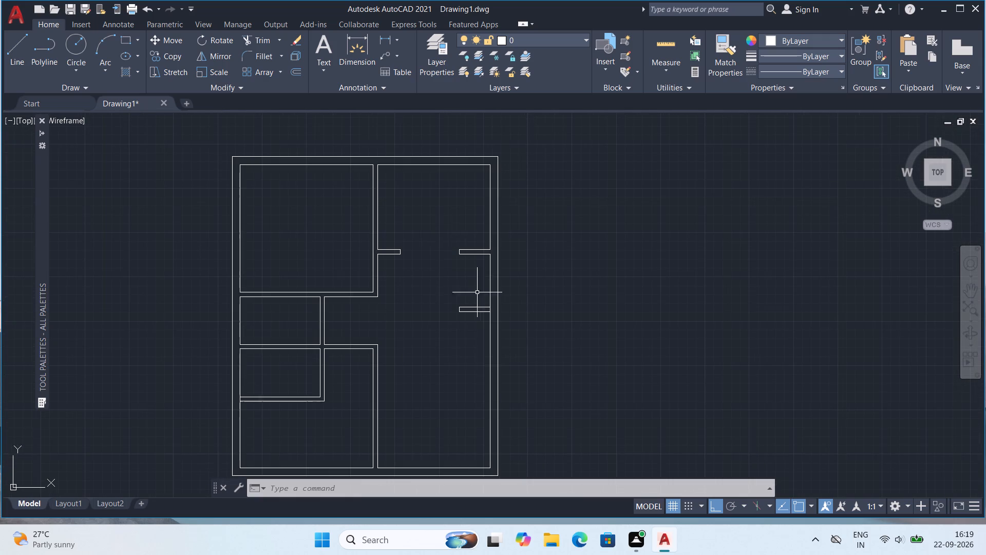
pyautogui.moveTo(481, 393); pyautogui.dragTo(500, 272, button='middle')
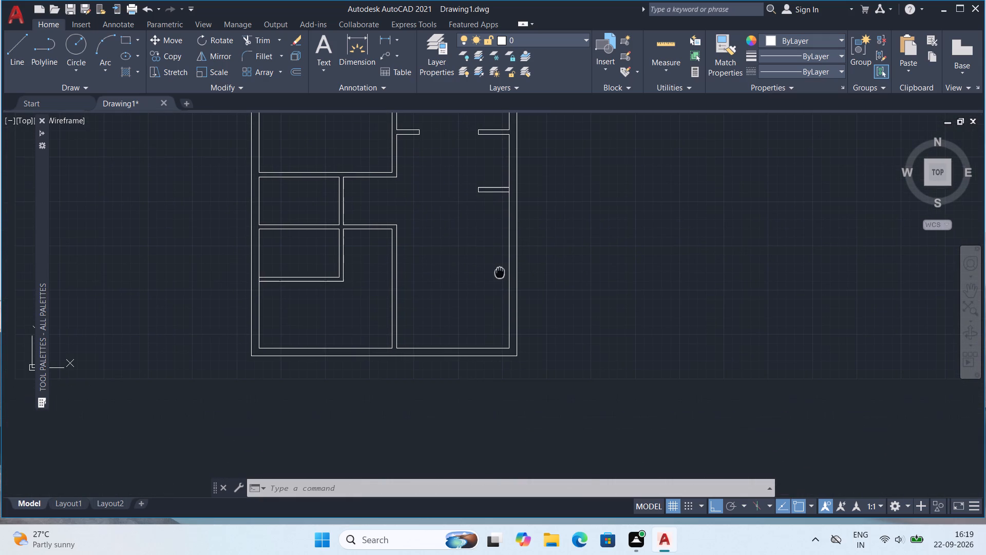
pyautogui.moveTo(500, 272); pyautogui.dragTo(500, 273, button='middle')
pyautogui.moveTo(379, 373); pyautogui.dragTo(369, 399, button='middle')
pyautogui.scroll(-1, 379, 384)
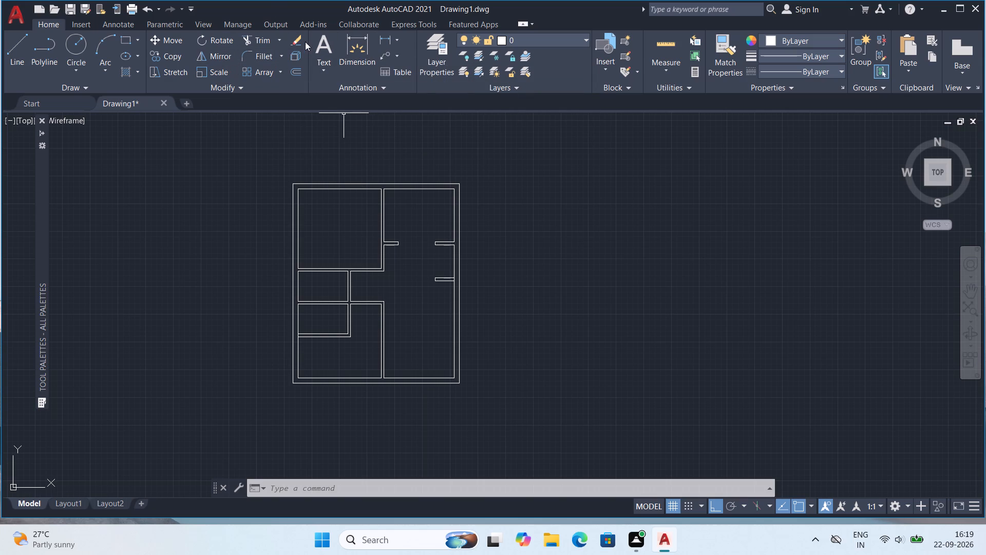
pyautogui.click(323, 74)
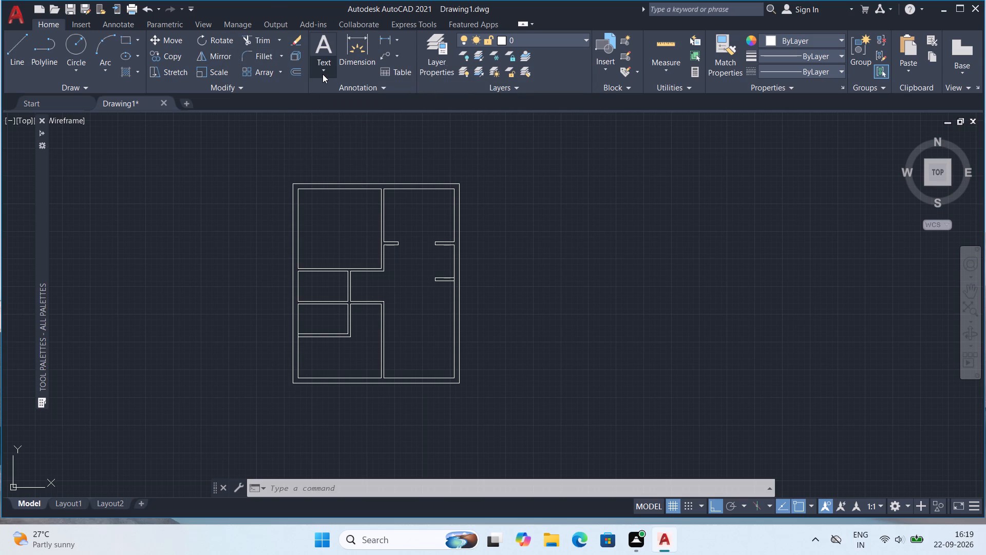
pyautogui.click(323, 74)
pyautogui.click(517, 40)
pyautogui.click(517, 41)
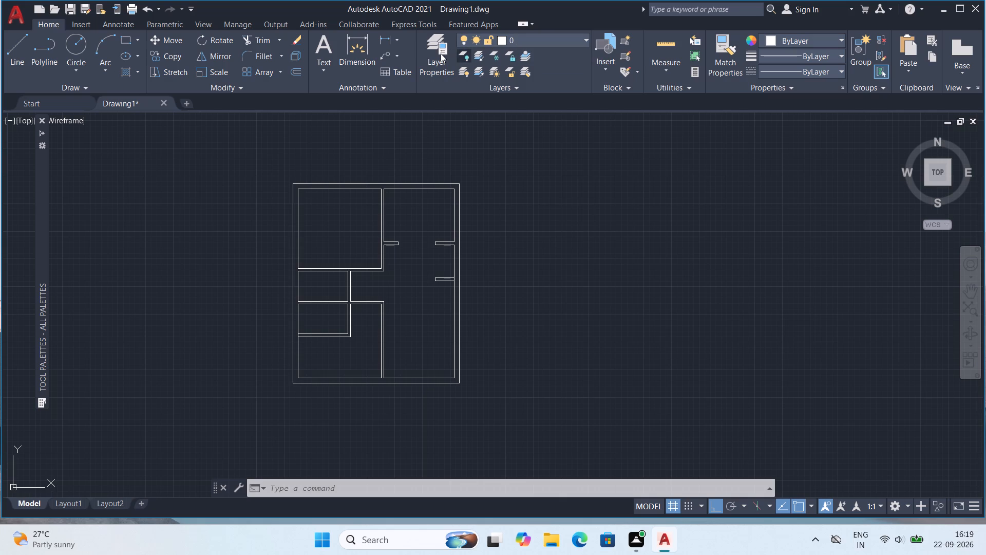
# Create a new layer named wall in the Layer Properties Manager.
pyautogui.click(440, 53)
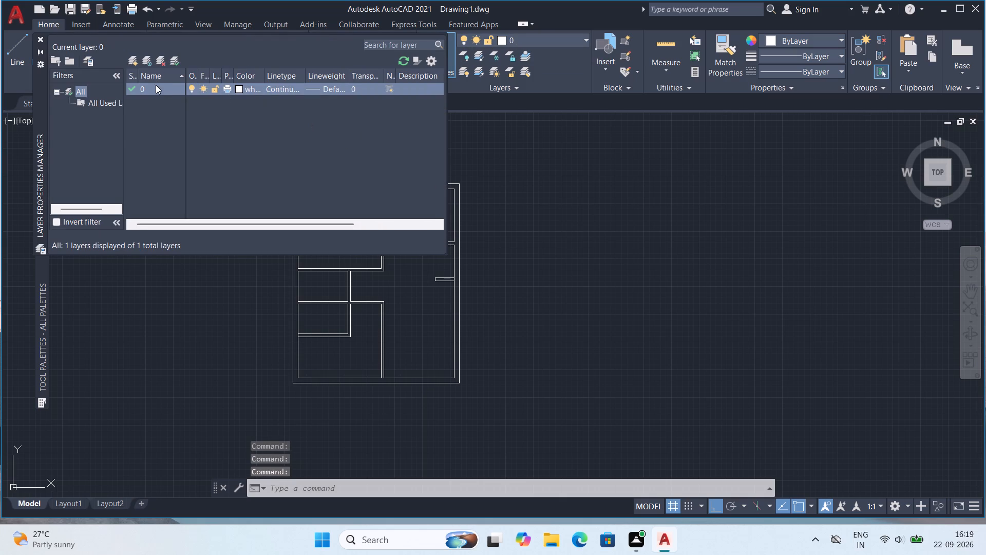
pyautogui.click(252, 87)
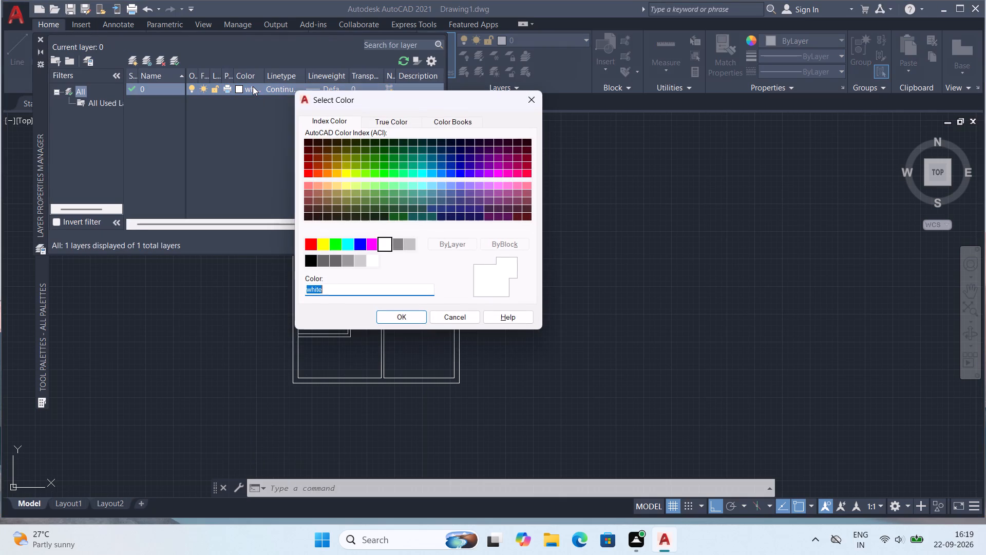
pyautogui.click(531, 103)
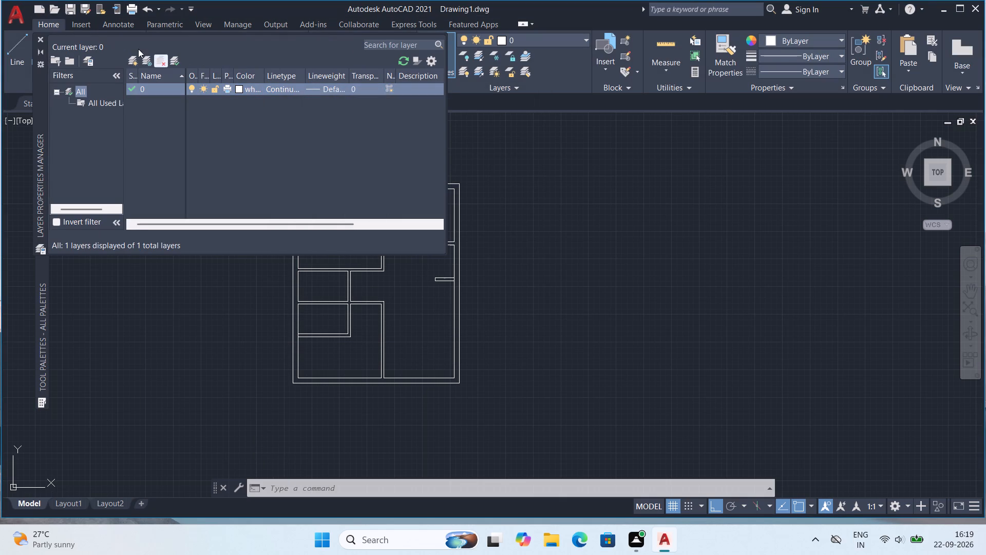
pyautogui.click(132, 61)
pyautogui.click(176, 103)
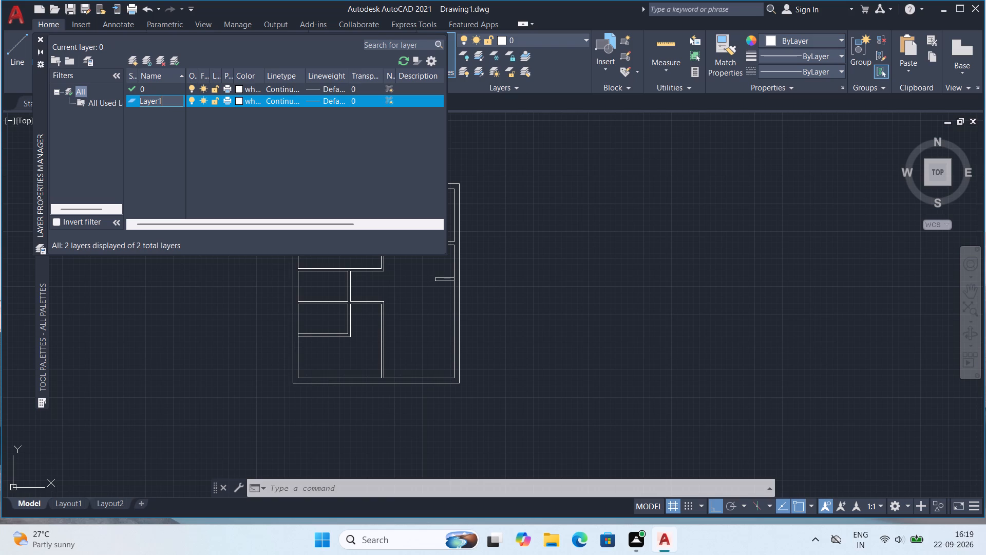
pyautogui.press('BackSpace')
pyautogui.press('BackSpace')
pyautogui.press('BackSpace')
pyautogui.press('BackSpace')
pyautogui.press('BackSpace')
pyautogui.press('BackSpace')
pyautogui.press('BackSpace')
pyautogui.press('BackSpace')
pyautogui.press('BackSpace')
pyautogui.press('BackSpace')
pyautogui.press('BackSpace')
pyautogui.press('BackSpace')
pyautogui.press('BackSpace')
pyautogui.press('BackSpace')
pyautogui.press('e')
pyautogui.press('BackSpace')
pyautogui.write('wall')
pyautogui.press('Return')
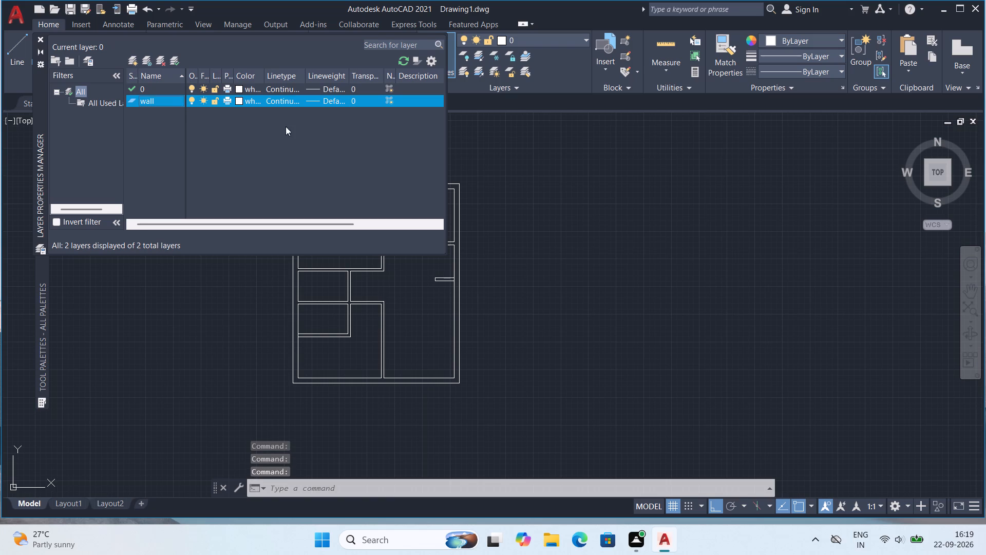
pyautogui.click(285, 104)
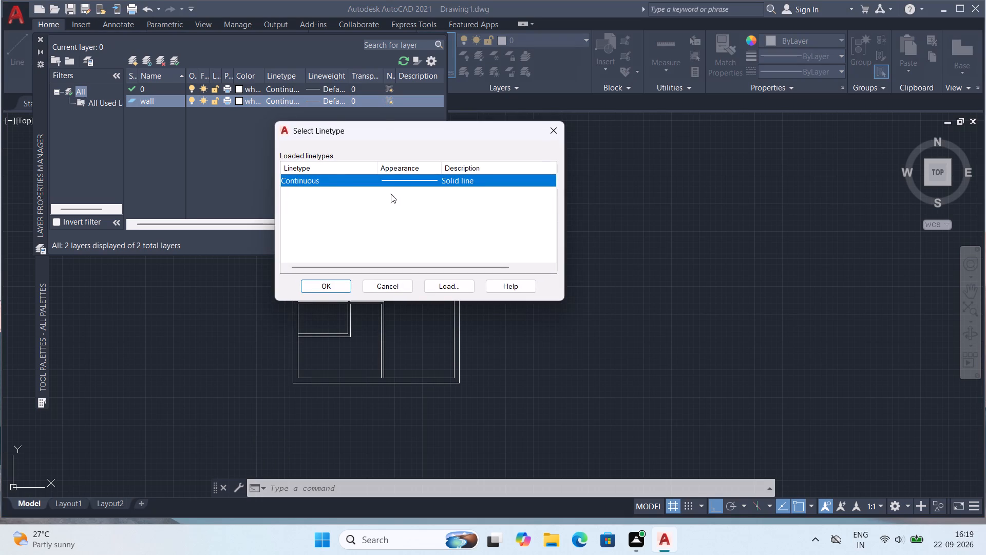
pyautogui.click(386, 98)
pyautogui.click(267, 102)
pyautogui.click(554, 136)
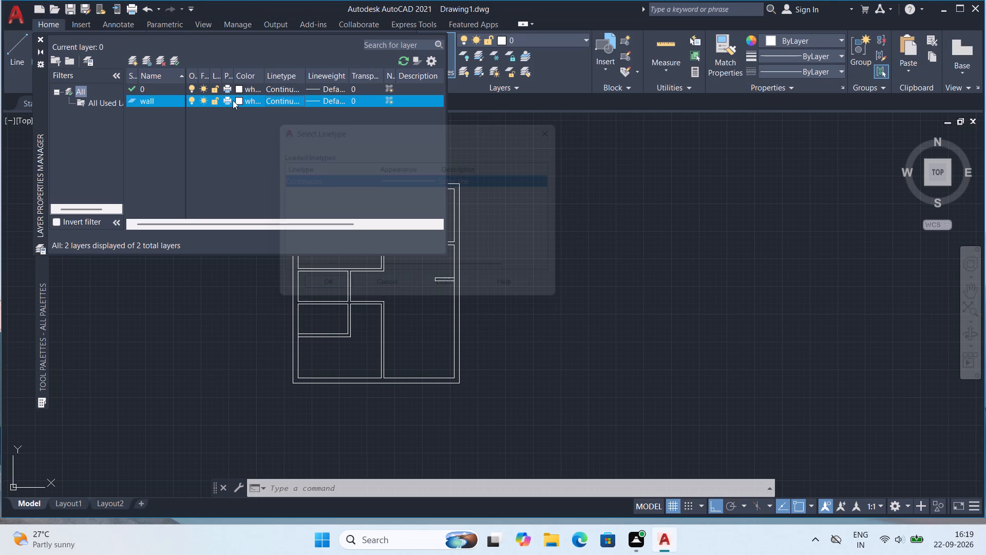
# Set the wall layer's colour to index colour 210 magenta and close the layer manager.
pyautogui.click(241, 97)
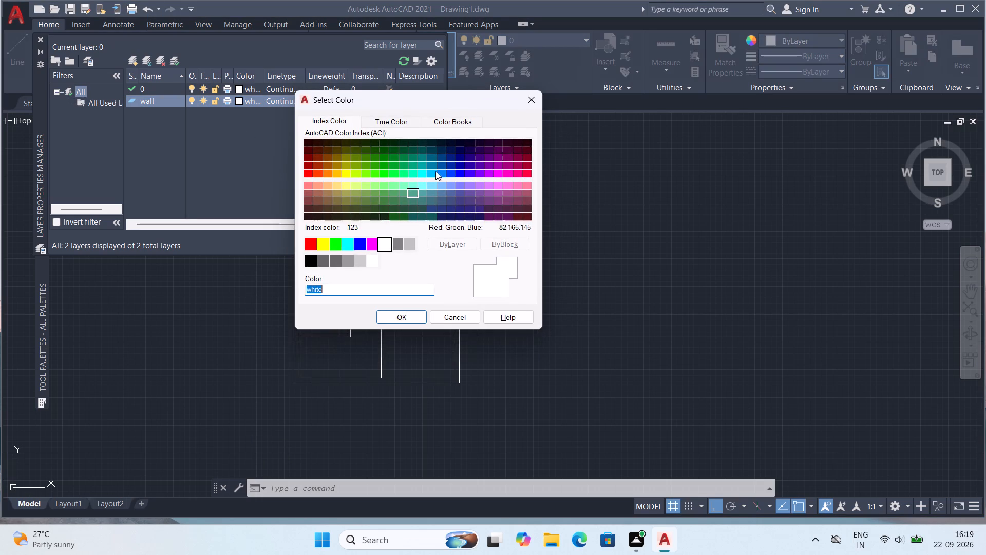
pyautogui.click(342, 186)
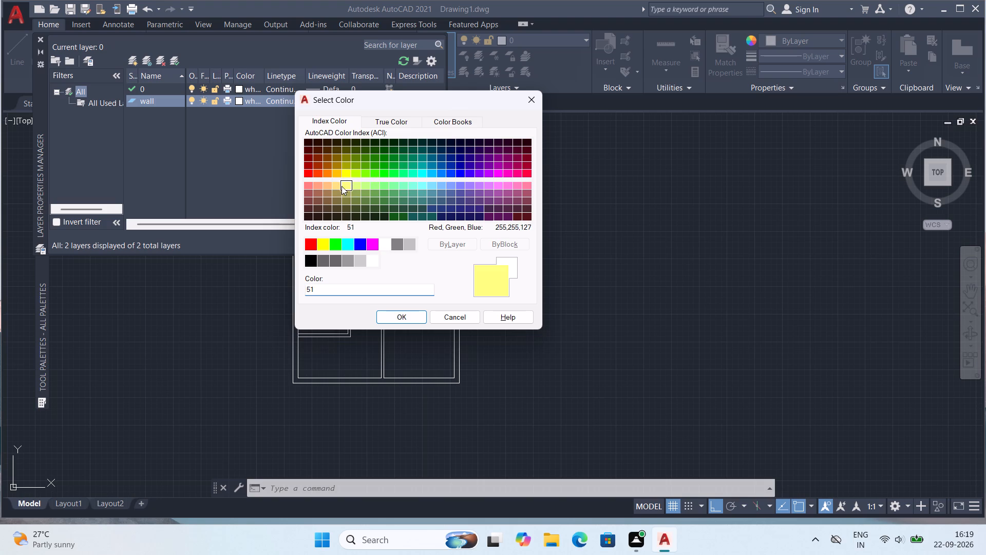
pyautogui.click(312, 247)
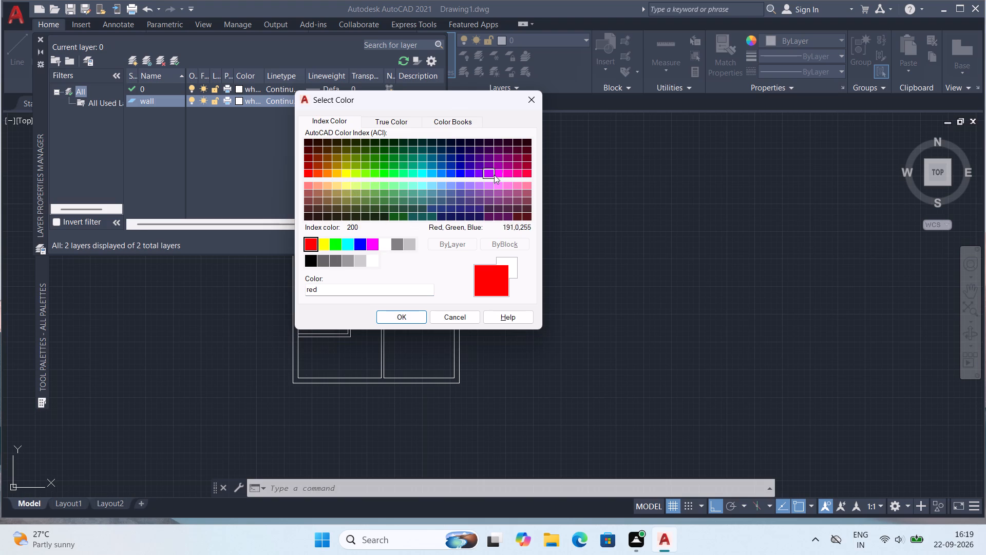
pyautogui.click(497, 187)
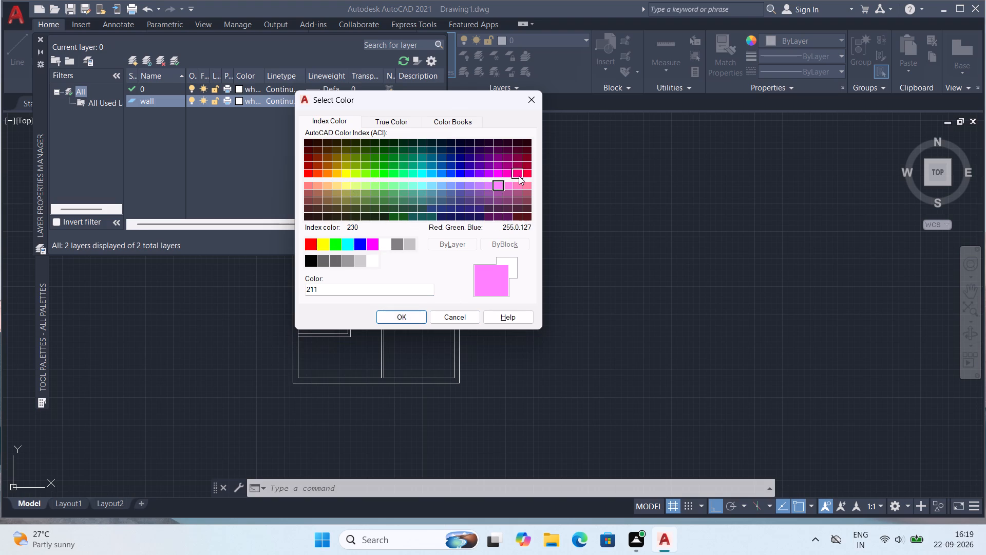
pyautogui.click(499, 174)
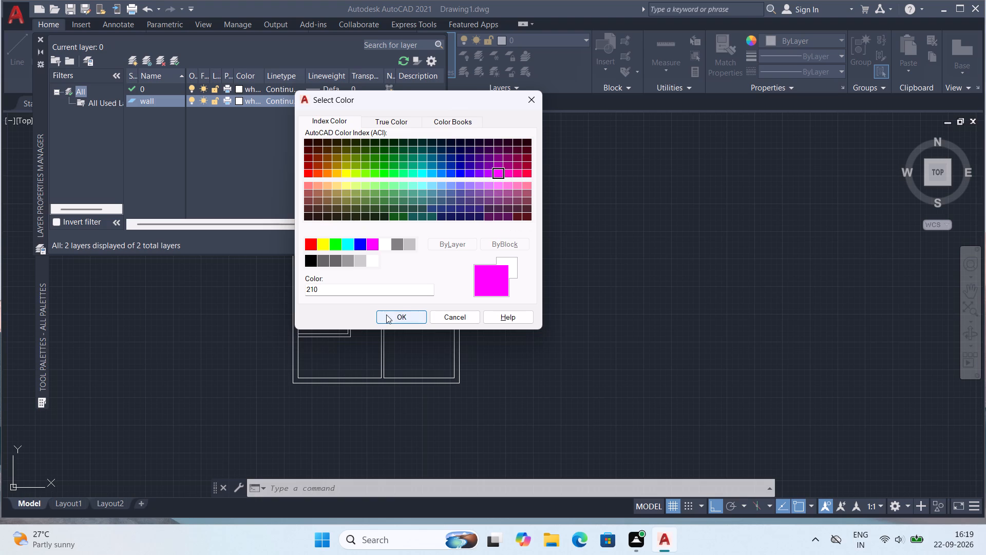
pyautogui.click(386, 314)
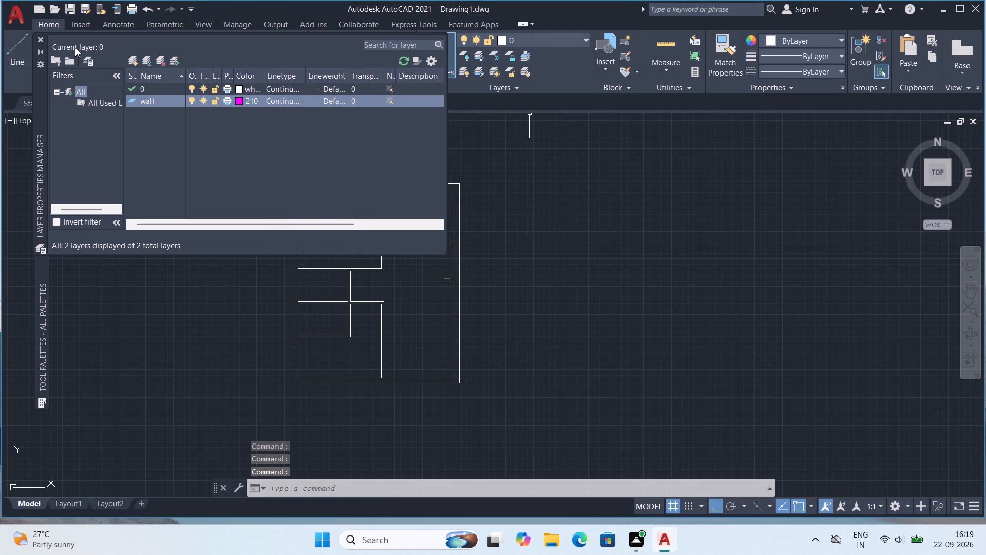
pyautogui.click(41, 38)
# Make wall the current layer.
pyautogui.click(570, 40)
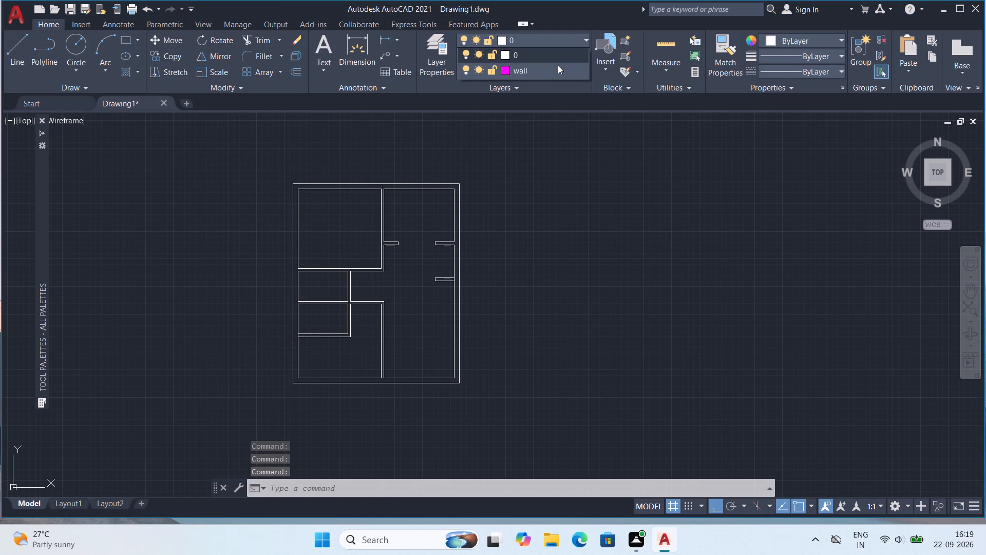
pyautogui.click(539, 72)
# Move all the lines of the floor plan onto the wall layer and clear the selection.
pyautogui.click(483, 139)
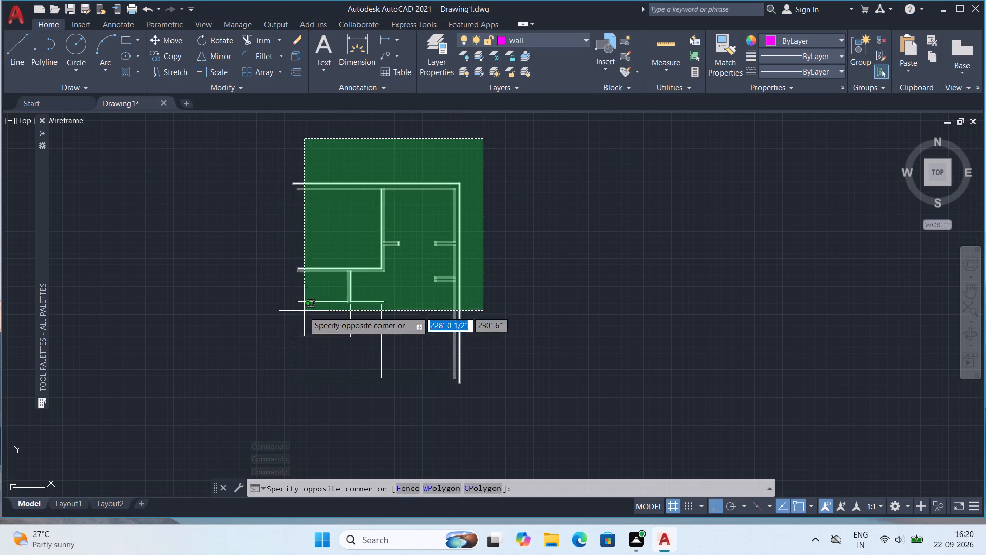
pyautogui.click(277, 422)
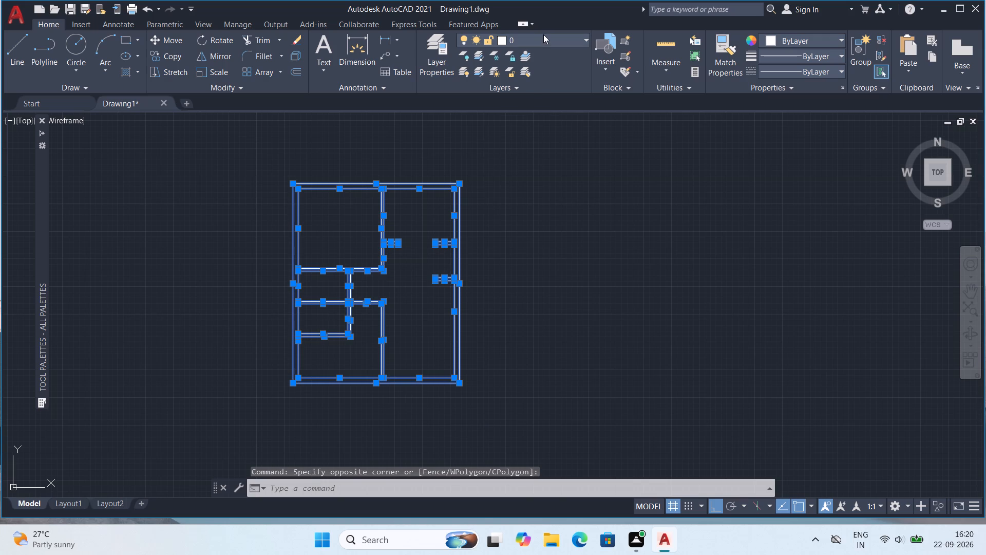
pyautogui.click(543, 34)
pyautogui.click(532, 72)
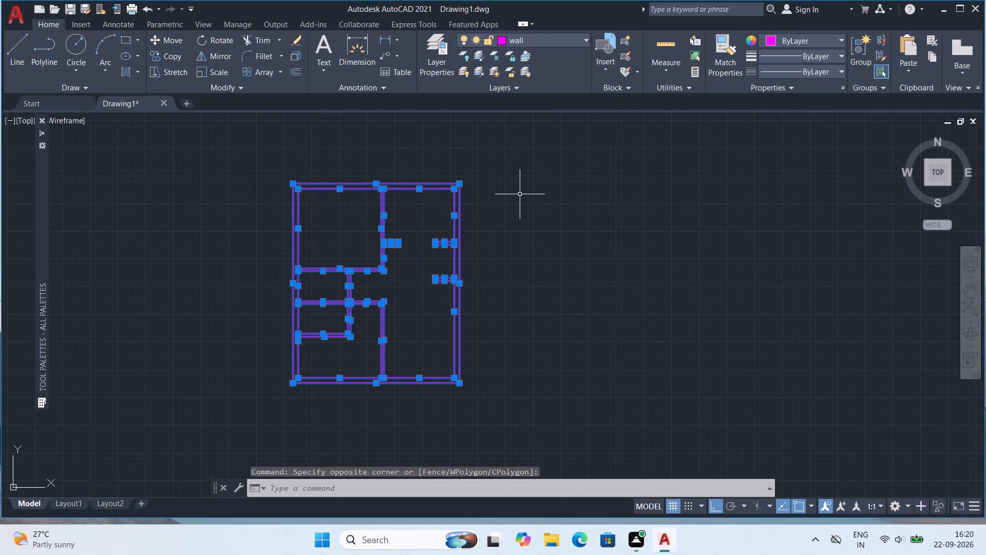
pyautogui.click(519, 192)
pyautogui.click(506, 204)
pyautogui.rightClick(506, 200)
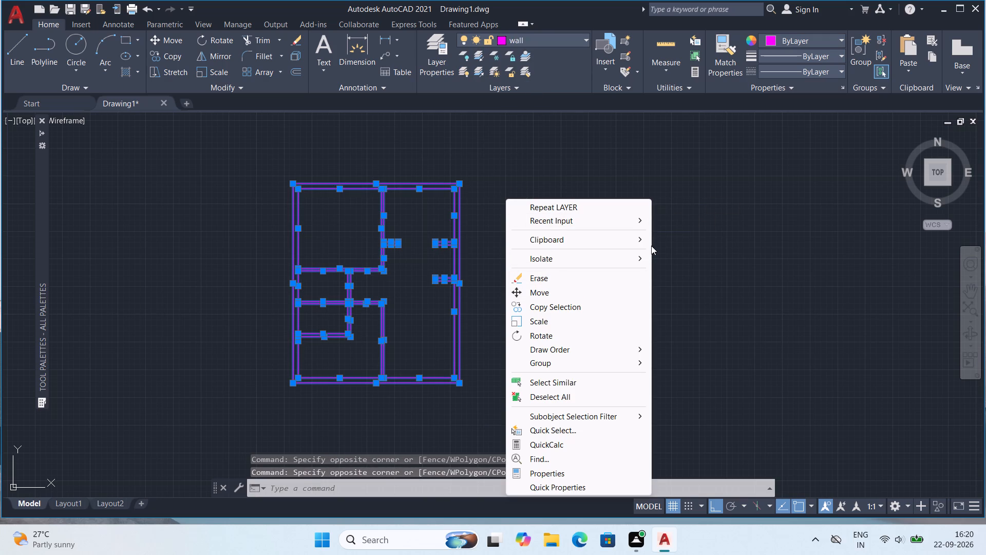
pyautogui.click(667, 238)
pyautogui.click(667, 237)
pyautogui.rightClick(652, 232)
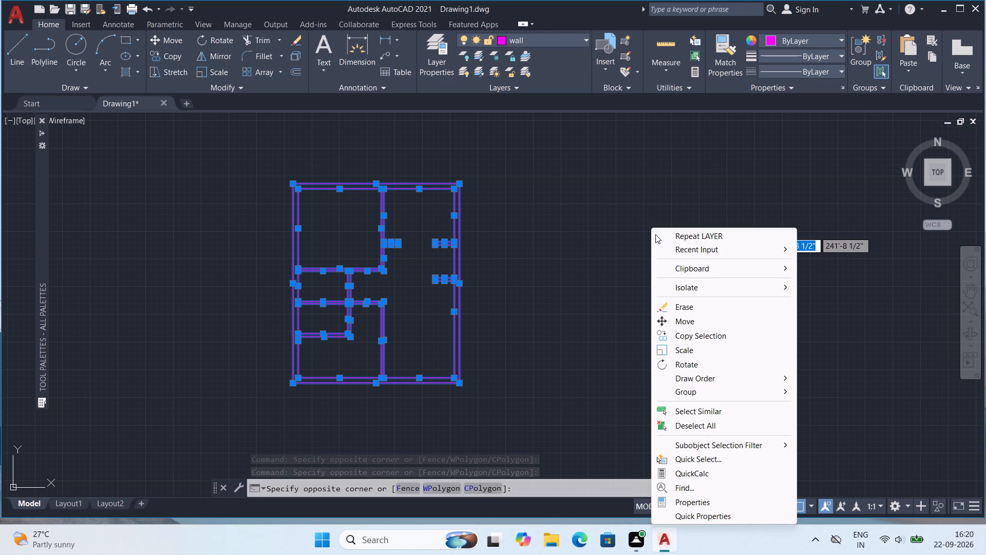
pyautogui.click(590, 208)
pyautogui.press('`')
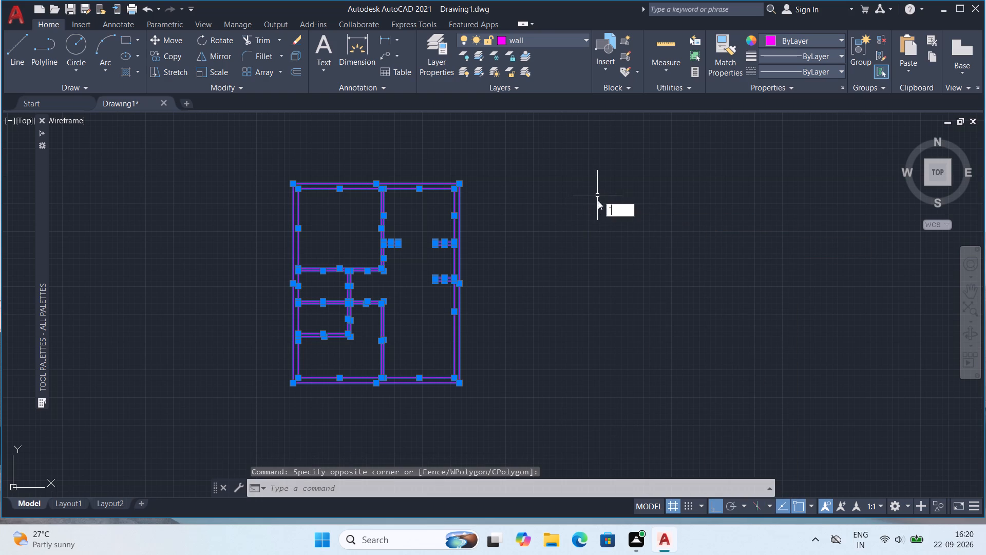
pyautogui.press('Escape')
# Examine the rooms and partitions of the floor plan on the wall layer.
pyautogui.moveTo(454, 264); pyautogui.dragTo(504, 198, button='middle')
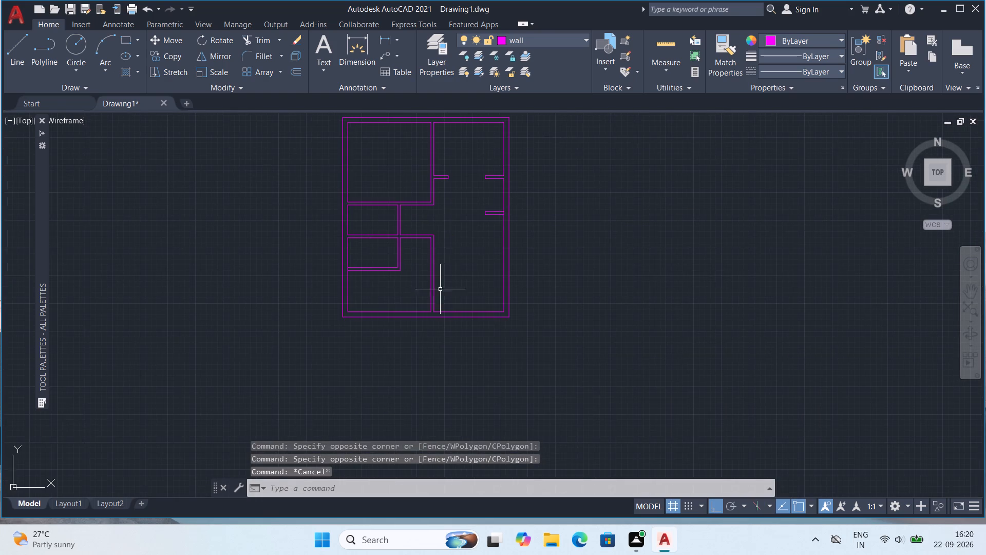
pyautogui.scroll(1, 405, 345)
pyautogui.moveTo(408, 304); pyautogui.dragTo(339, 415, button='middle')
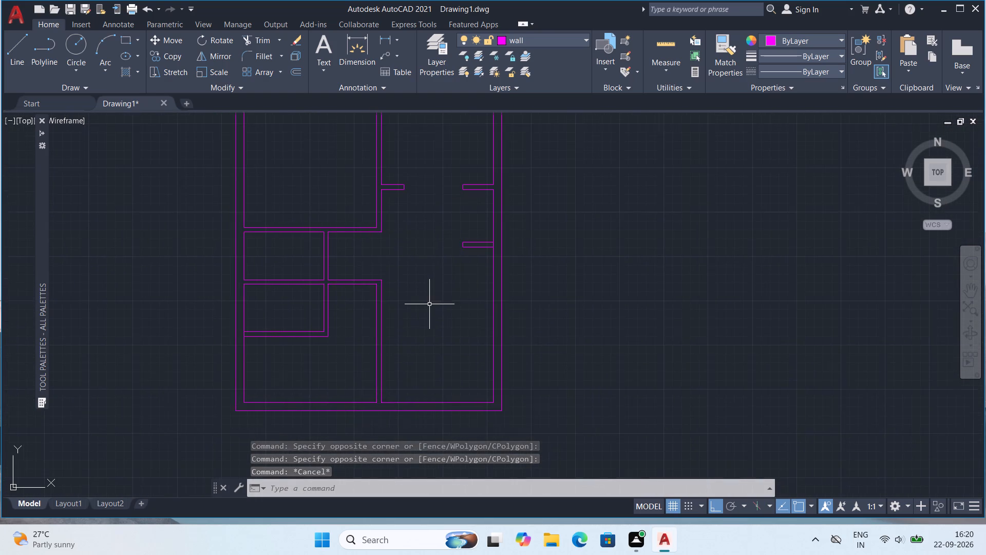
pyautogui.scroll(-2, 429, 304)
pyautogui.moveTo(443, 288); pyautogui.dragTo(441, 217, button='middle')
pyautogui.scroll(2, 439, 208)
pyautogui.moveTo(439, 360); pyautogui.dragTo(435, 372, button='middle')
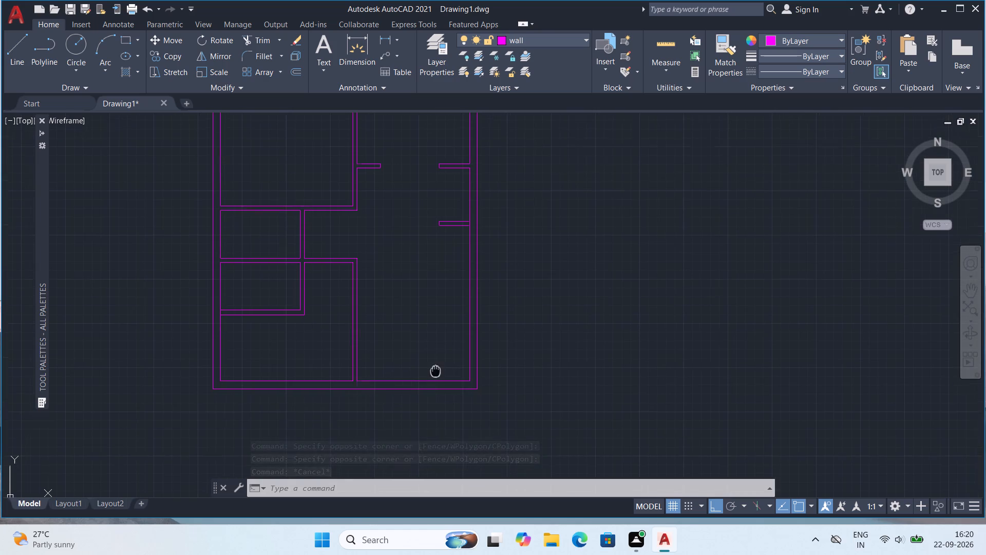
pyautogui.moveTo(435, 372); pyautogui.dragTo(439, 388, button='middle')
pyautogui.scroll(-1, 454, 364)
pyautogui.moveTo(457, 359); pyautogui.dragTo(481, 349, button='middle')
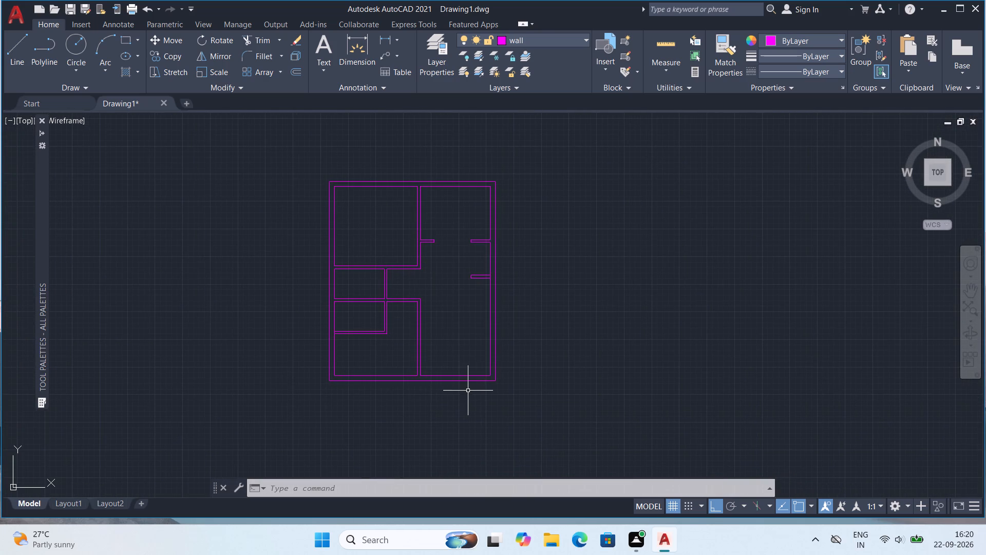
pyautogui.scroll(1, 468, 385)
pyautogui.moveTo(502, 254); pyautogui.dragTo(515, 304, button='middle')
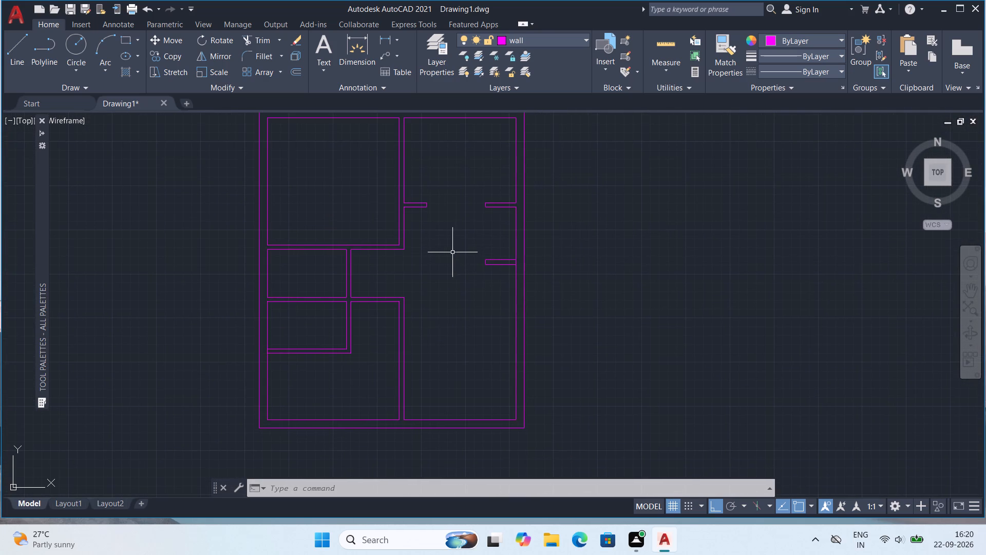
pyautogui.scroll(-1, 446, 254)
pyautogui.moveTo(446, 251); pyautogui.dragTo(429, 254, button='middle')
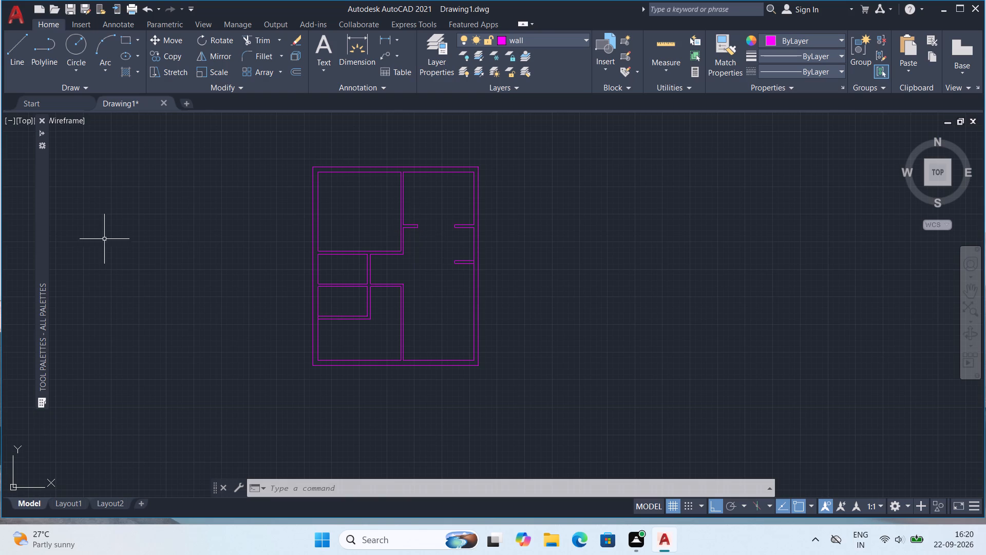
# Draw the staircase outline from the outer southwest corner: 9' south, 10' east, 3' north, 7' west, 3' north, 7' east, north to the wall.
pyautogui.moveTo(447, 413); pyautogui.dragTo(460, 268, button='middle')
pyautogui.scroll(2, 414, 245)
pyautogui.moveTo(348, 237); pyautogui.dragTo(421, 369, button='middle')
pyautogui.press('l')
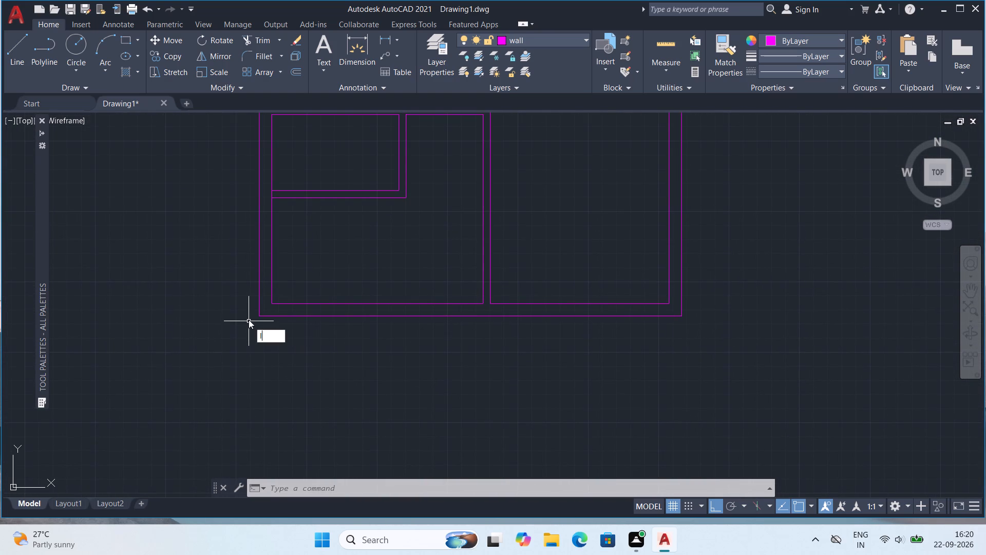
pyautogui.press('Return')
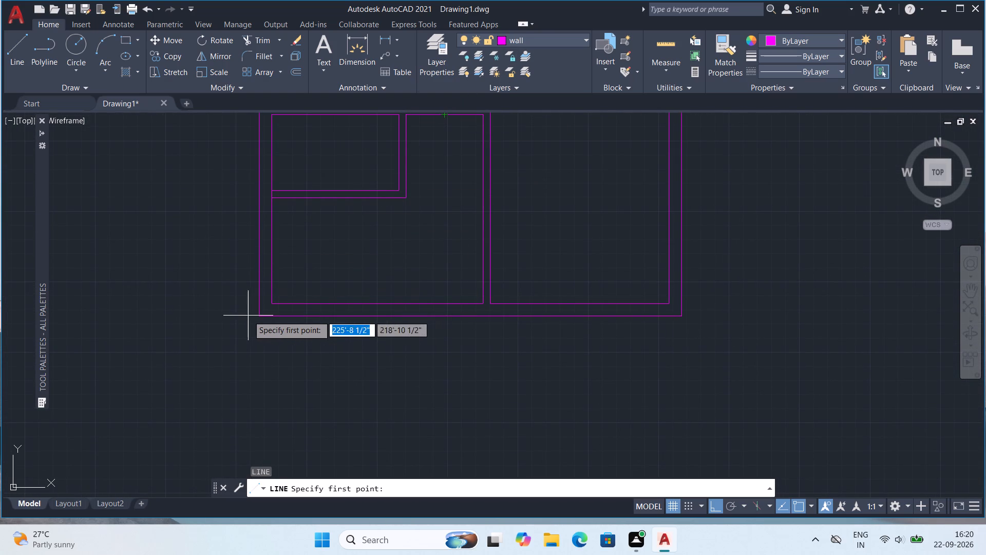
pyautogui.moveTo(258, 315); pyautogui.dragTo(260, 340)
pyautogui.moveTo(288, 394); pyautogui.dragTo(289, 344, button='middle')
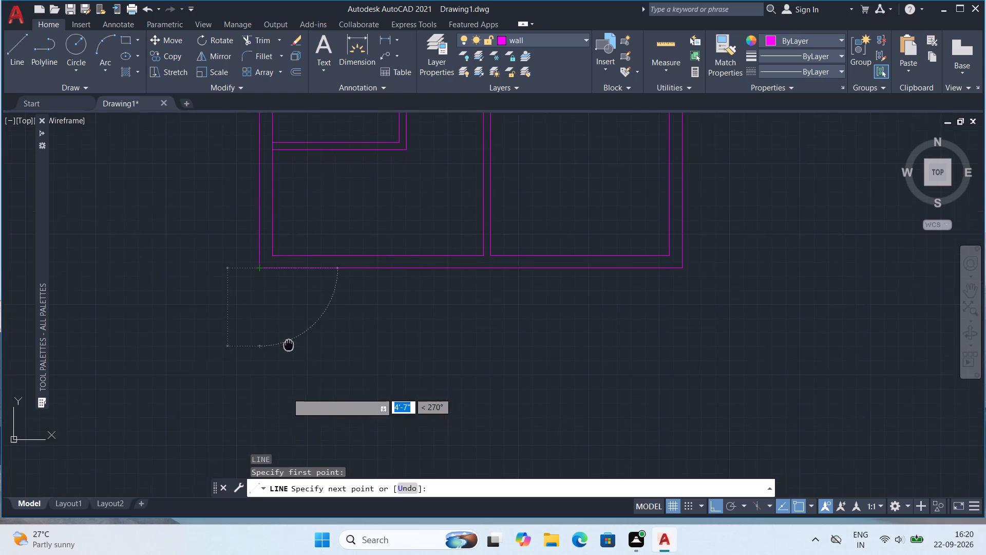
pyautogui.moveTo(289, 344); pyautogui.dragTo(289, 344, button='middle')
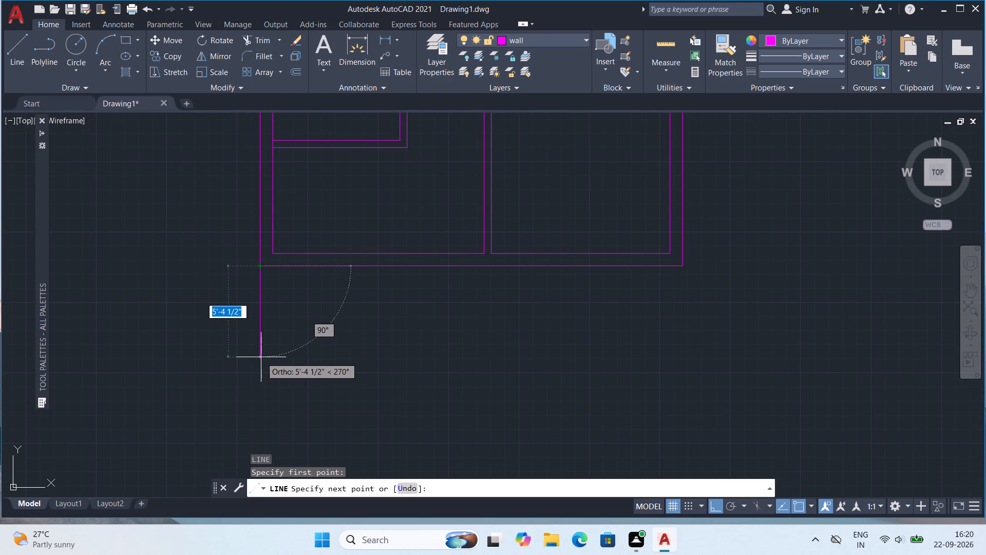
pyautogui.write("9'")
pyautogui.press('Return')
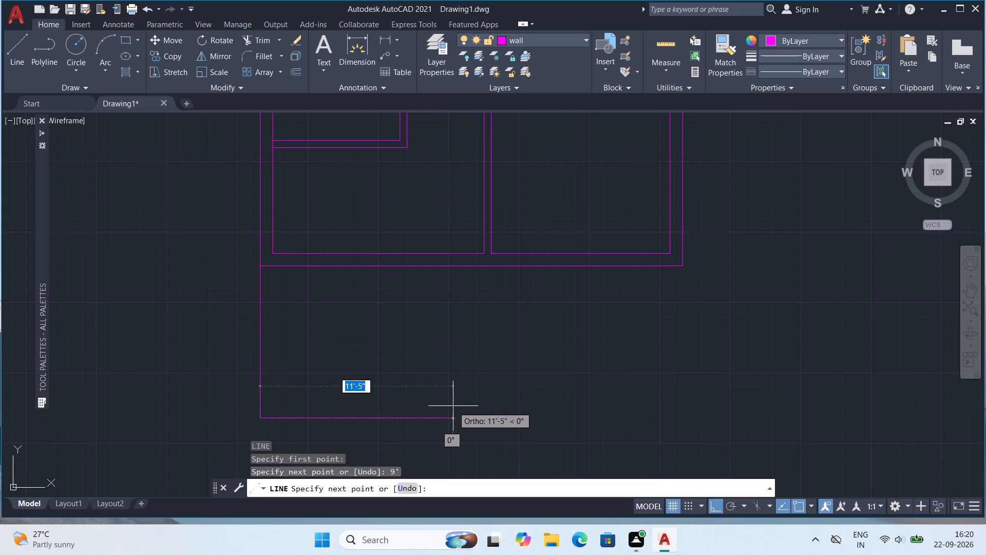
pyautogui.press('1')
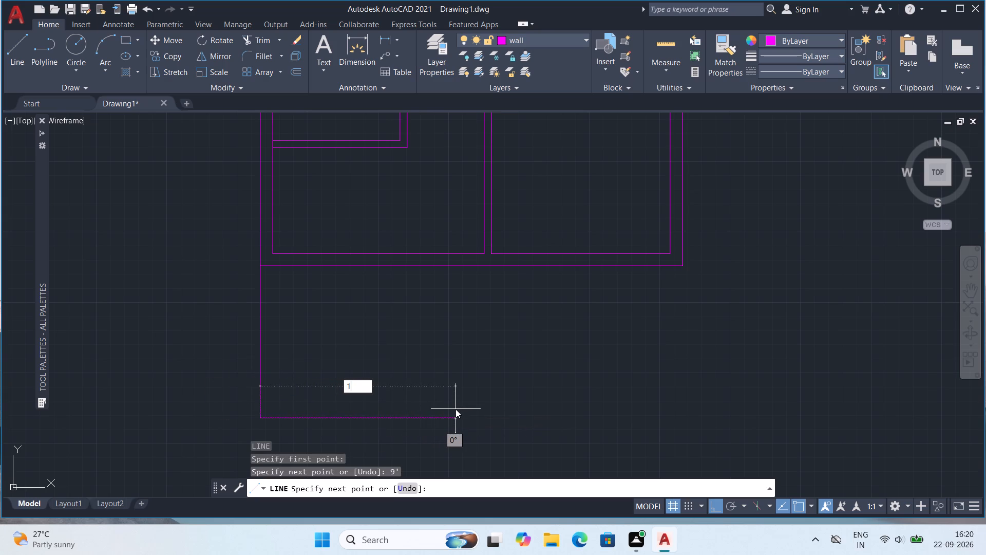
pyautogui.write("0'")
pyautogui.press('Return')
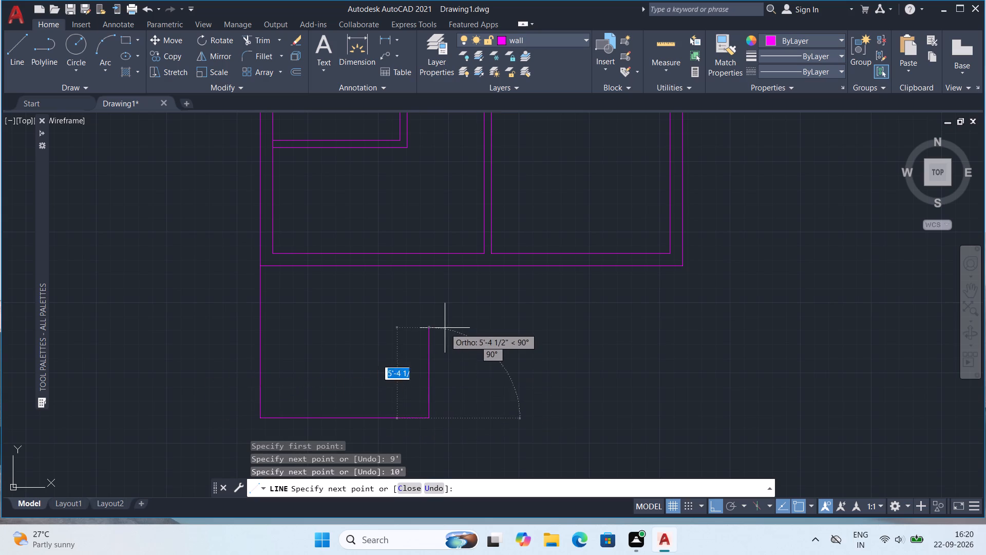
pyautogui.press('3')
pyautogui.press("'")
pyautogui.press('Return')
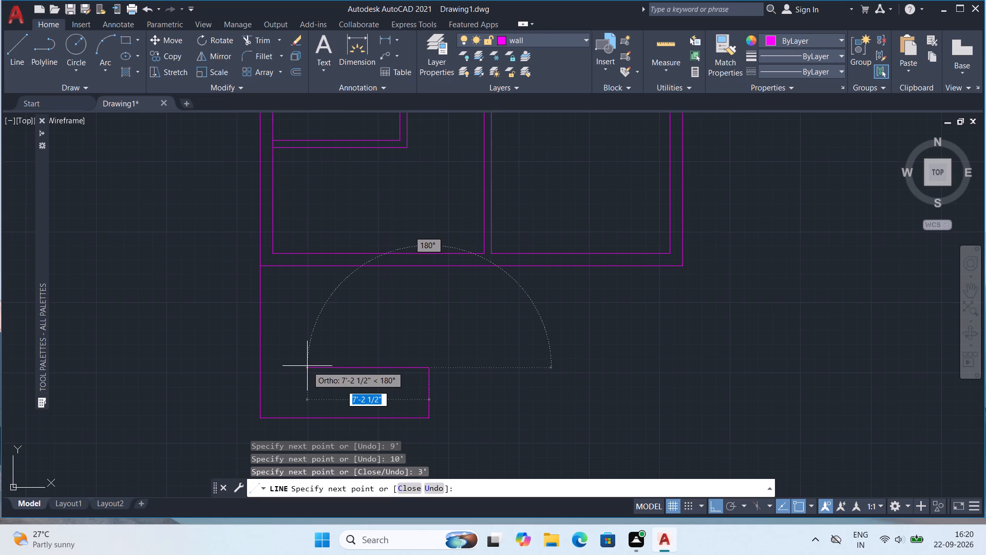
pyautogui.write("7'")
pyautogui.press('Return')
pyautogui.write("3'")
pyautogui.press('Return')
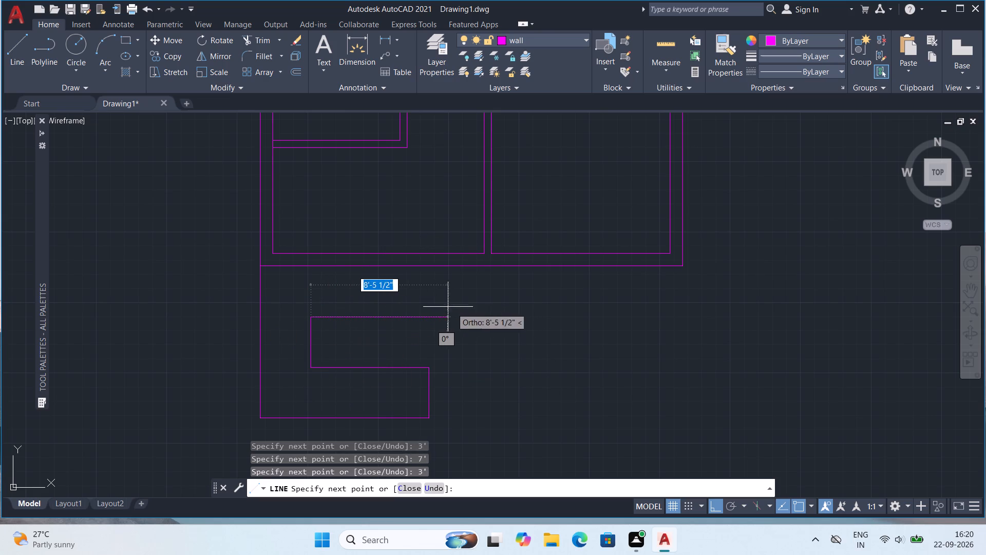
pyautogui.press('7')
pyautogui.press("'")
pyautogui.press('Return')
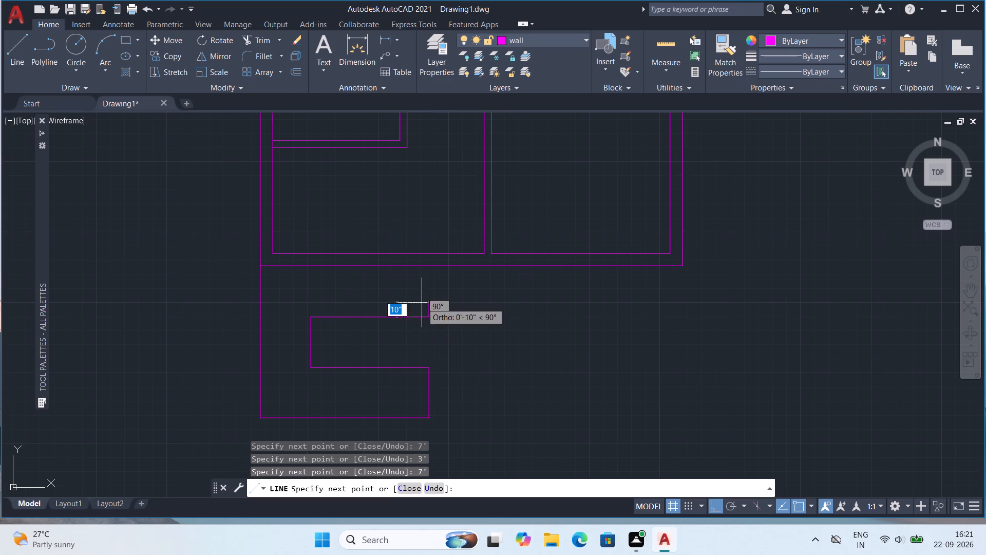
pyautogui.click(427, 266)
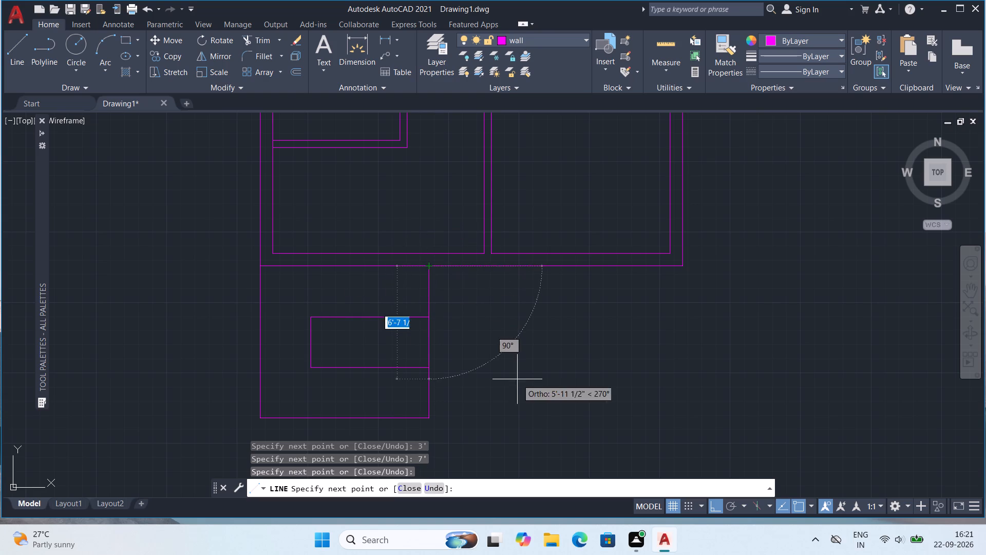
pyautogui.press('Escape')
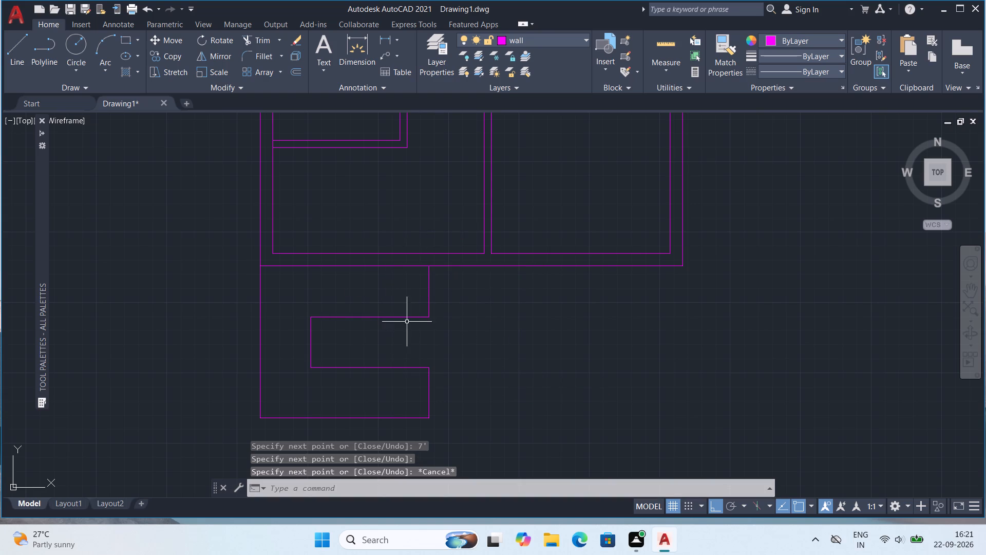
# Examine the new staircase outline and how it meets the south side of the house plan.
pyautogui.moveTo(380, 289); pyautogui.dragTo(425, 297, button='middle')
pyautogui.scroll(1, 342, 351)
pyautogui.moveTo(338, 346); pyautogui.dragTo(376, 328, button='middle')
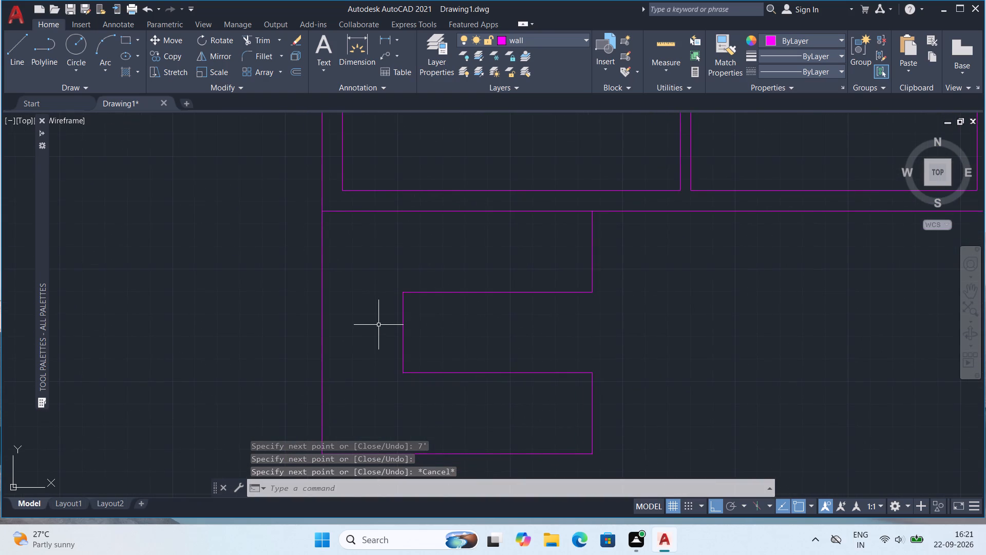
pyautogui.scroll(-1, 379, 325)
pyautogui.moveTo(489, 292); pyautogui.dragTo(486, 307, button='middle')
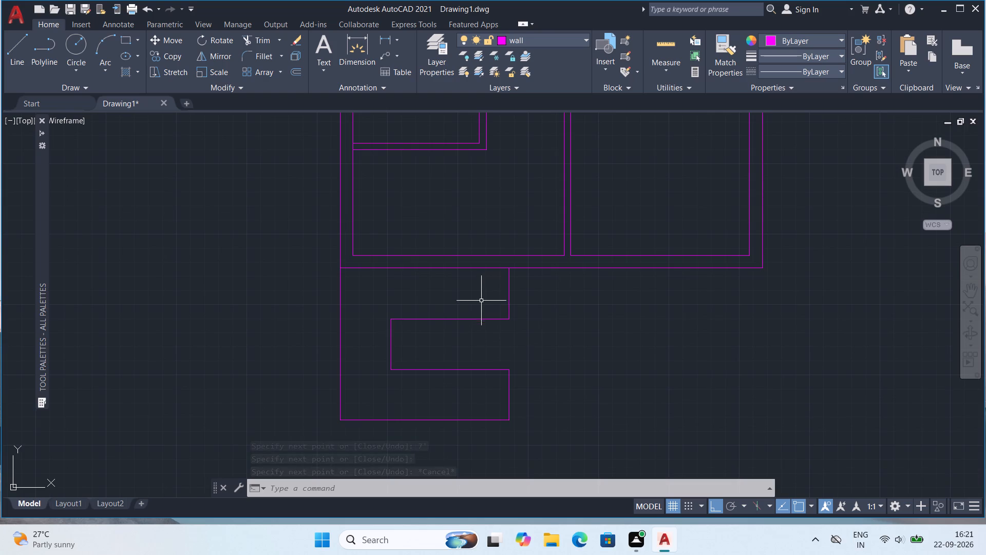
pyautogui.moveTo(440, 327); pyautogui.dragTo(429, 320, button='middle')
pyautogui.scroll(-1, 502, 293)
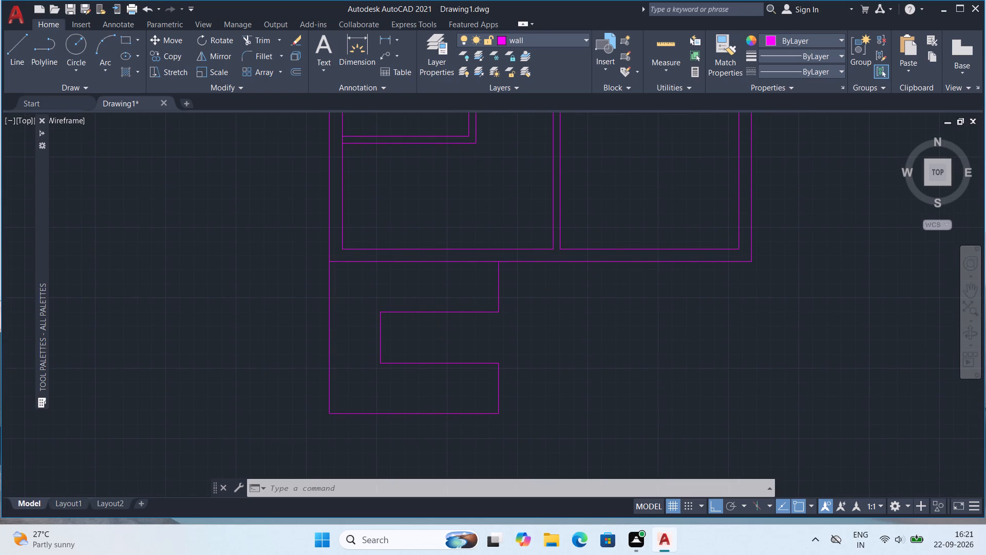
pyautogui.scroll(-1, 502, 293)
pyautogui.moveTo(540, 303); pyautogui.dragTo(465, 362, button='middle')
pyautogui.scroll(1, 432, 344)
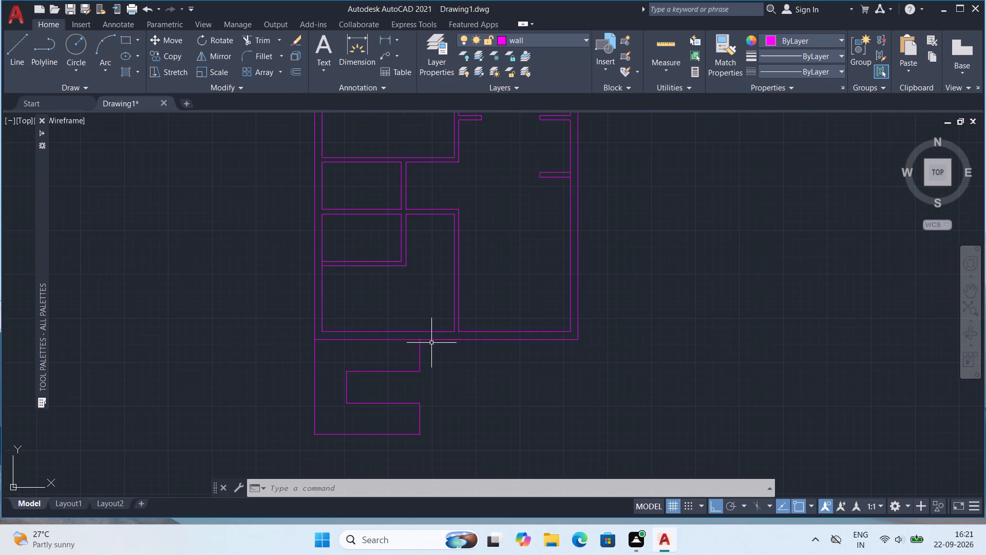
# Offset the east edge of the staircase's north flight westward seven times at 1' spacing to form the treads.
pyautogui.scroll(1, 430, 376)
pyautogui.middleClick(430, 375)
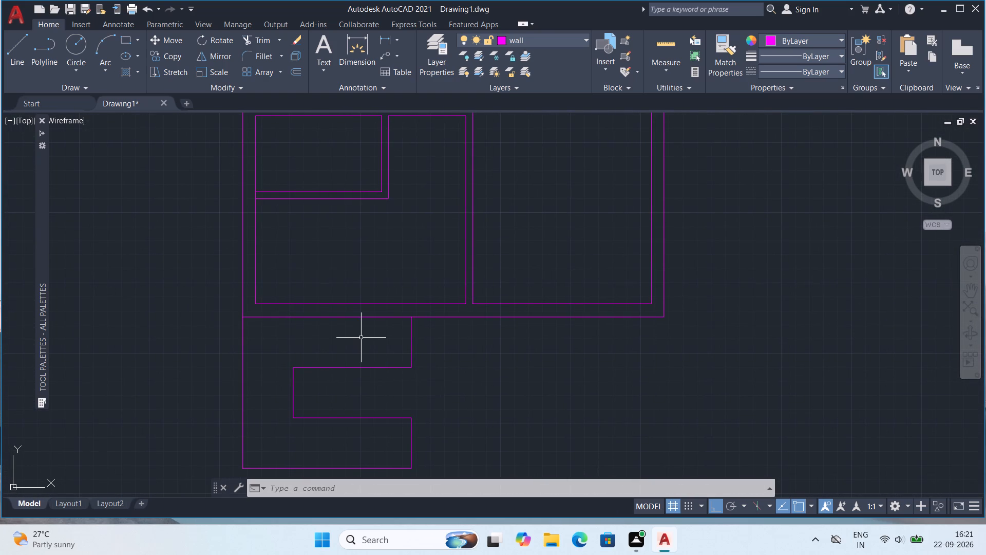
pyautogui.moveTo(421, 350); pyautogui.dragTo(414, 340, button='middle')
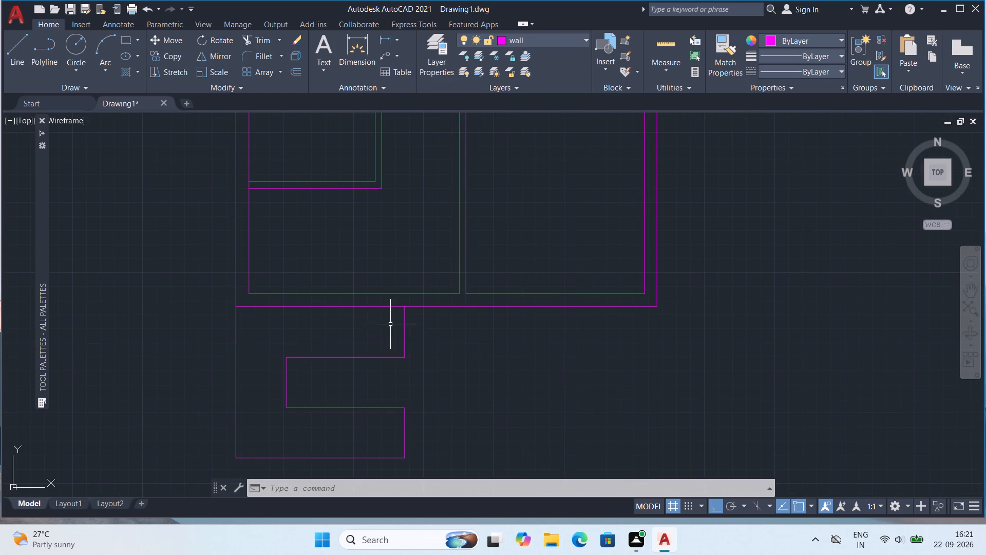
pyautogui.press('o')
pyautogui.press('Return')
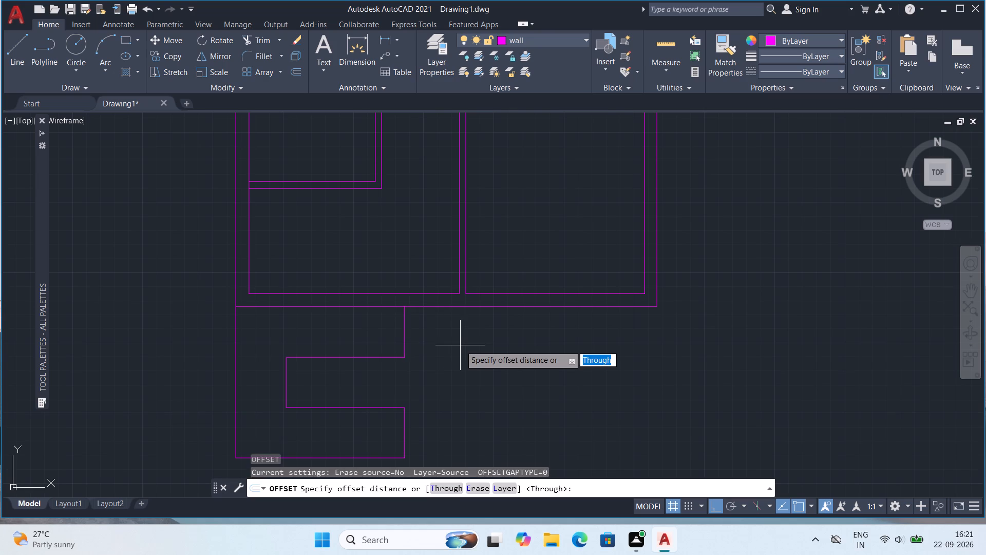
pyautogui.write("1'")
pyautogui.press('Return')
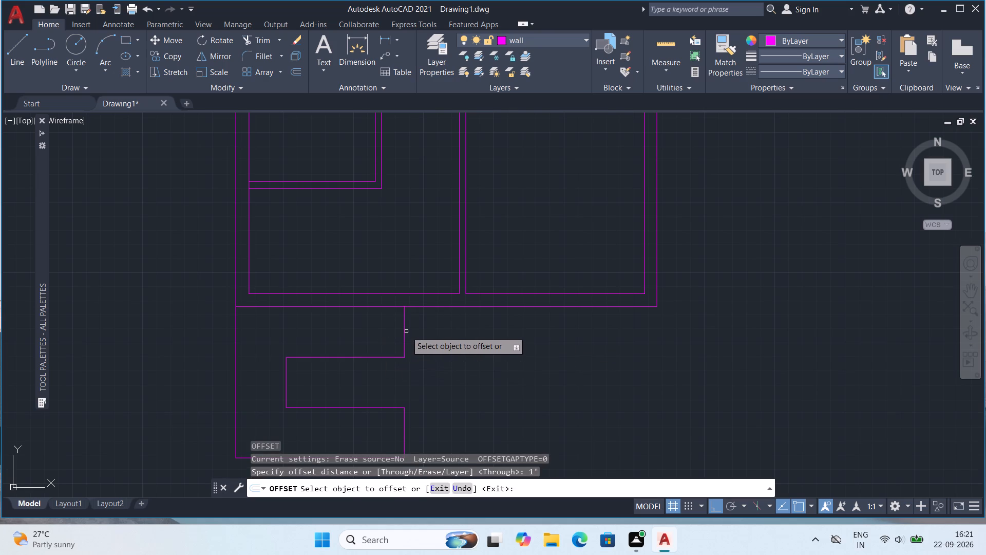
pyautogui.click(405, 324)
pyautogui.click(388, 327)
pyautogui.click(387, 328)
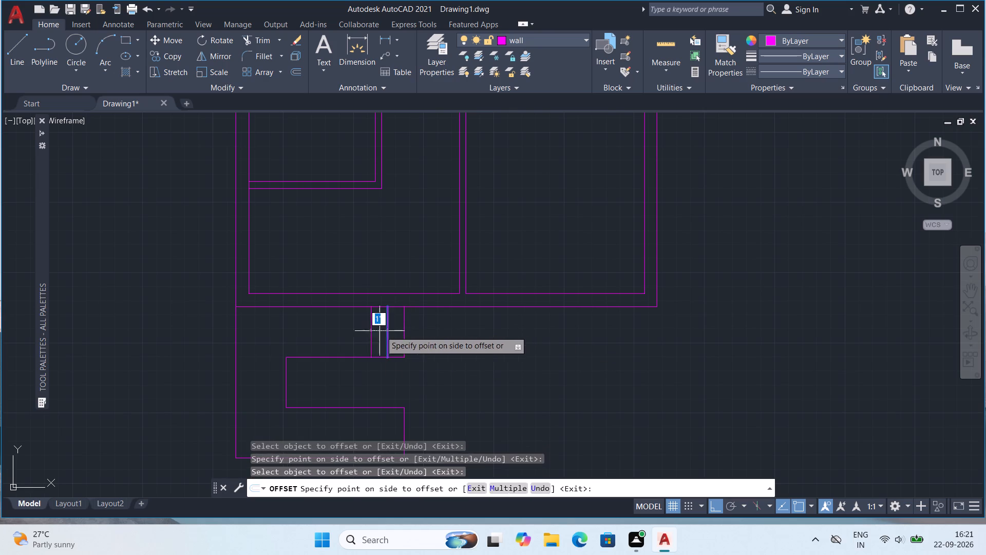
pyautogui.click(374, 332)
pyautogui.click(370, 333)
pyautogui.click(346, 335)
pyautogui.click(354, 329)
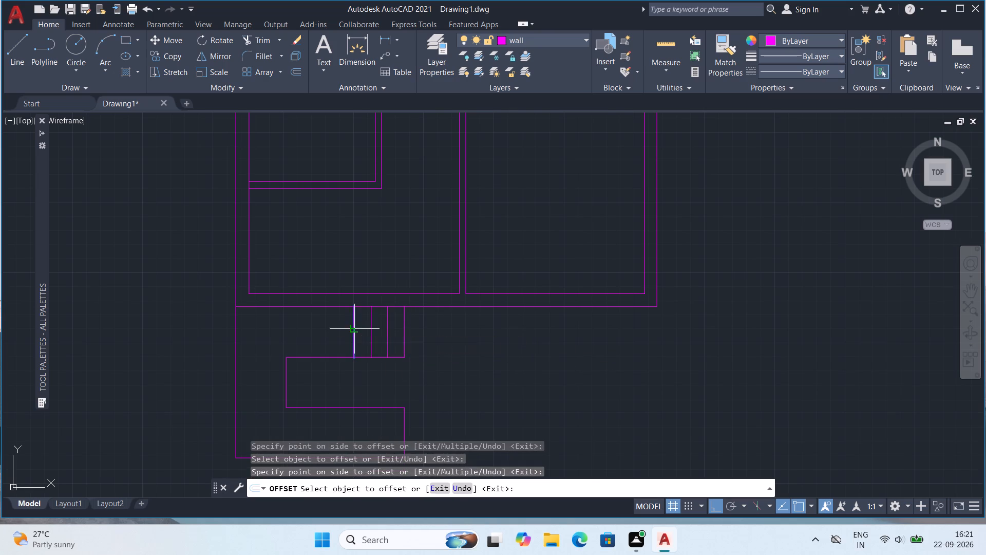
pyautogui.click(337, 328)
pyautogui.click(337, 328)
pyautogui.click(316, 325)
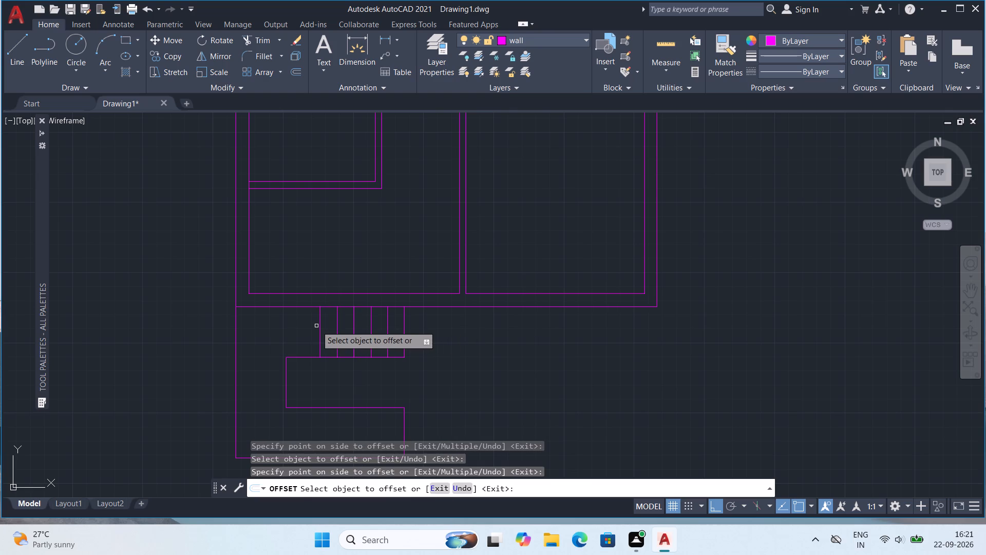
pyautogui.click(318, 327)
pyautogui.click(307, 331)
pyautogui.click(303, 321)
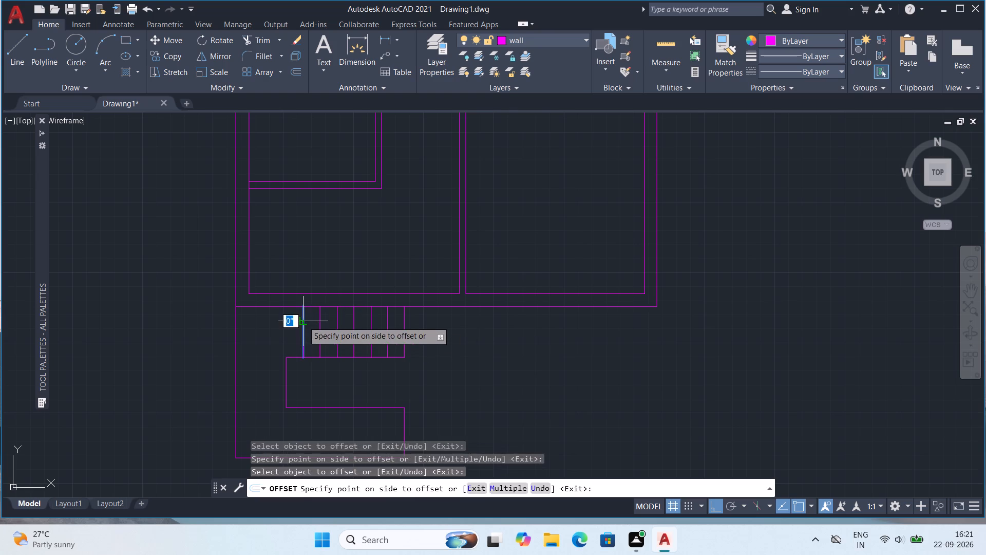
pyautogui.click(296, 323)
# Offset the east edge of the staircase's south flight westward seven times at 1' spacing and end the command.
pyautogui.moveTo(364, 398); pyautogui.dragTo(365, 318, button='middle')
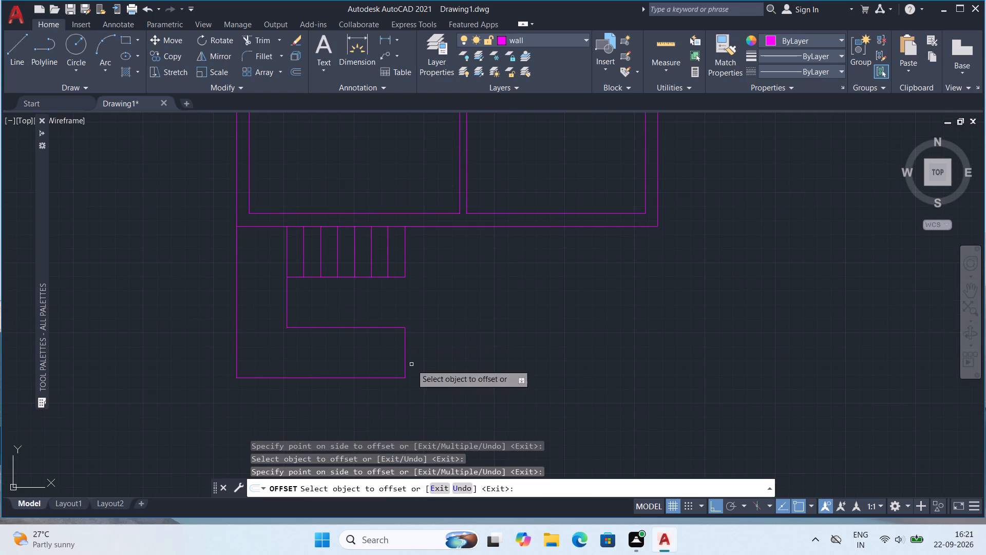
pyautogui.click(405, 357)
pyautogui.click(373, 360)
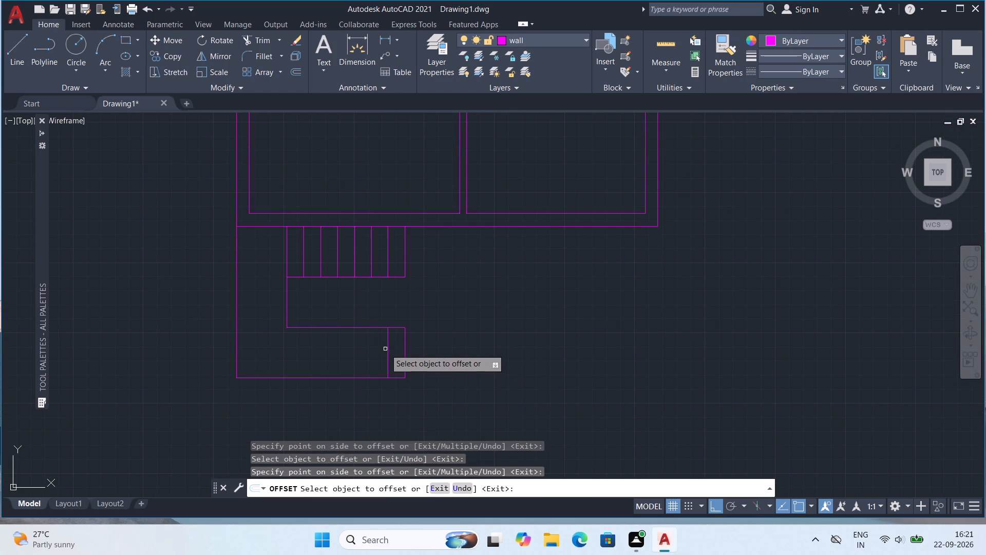
pyautogui.click(387, 346)
pyautogui.click(371, 348)
pyautogui.click(372, 347)
pyautogui.click(343, 347)
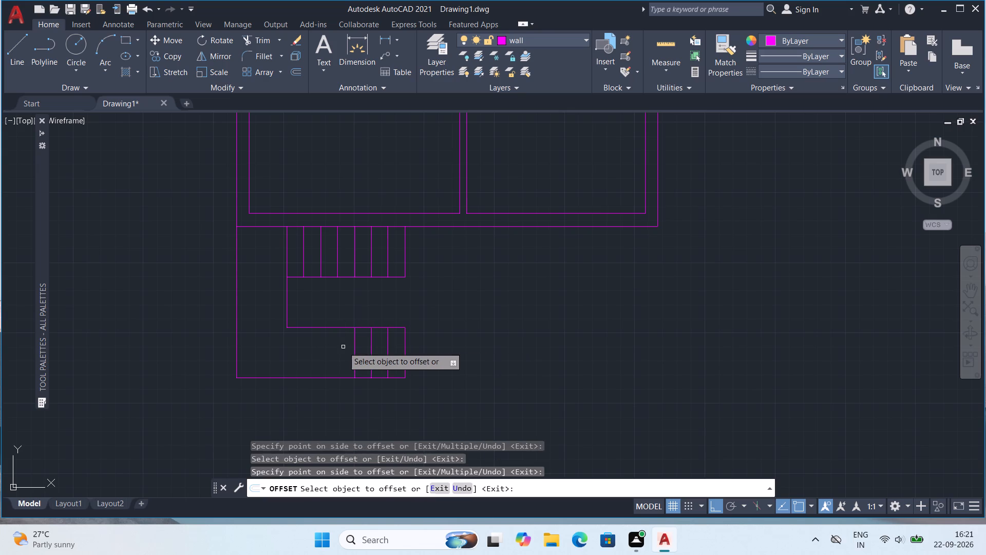
pyautogui.click(351, 348)
pyautogui.click(354, 345)
pyautogui.click(326, 347)
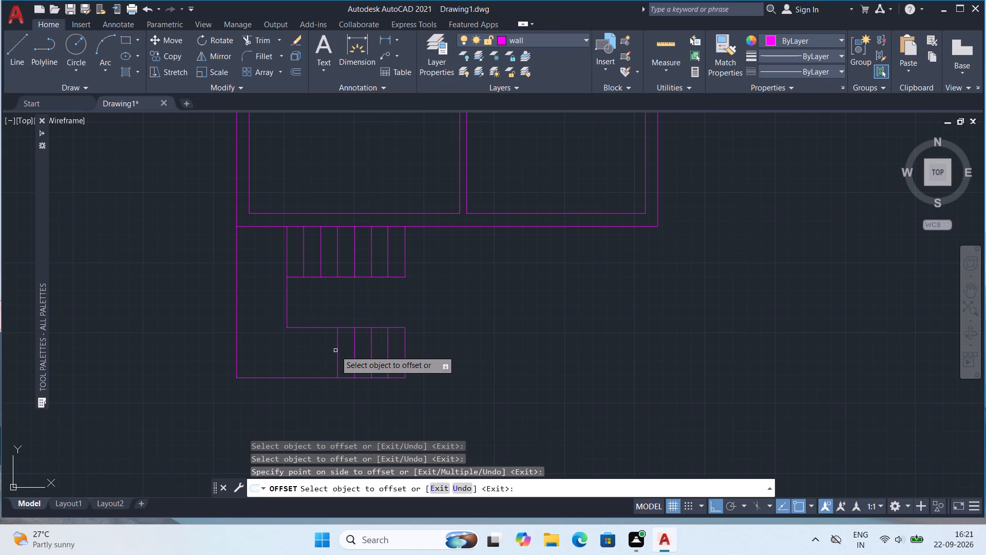
pyautogui.click(335, 350)
pyautogui.click(318, 356)
pyautogui.click(321, 350)
pyautogui.click(315, 354)
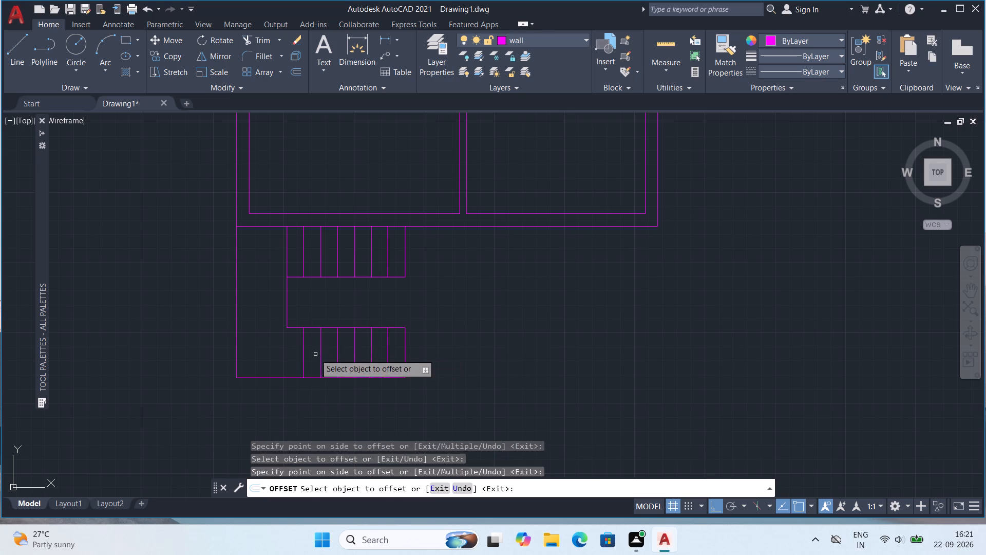
pyautogui.click(304, 344)
pyautogui.click(287, 343)
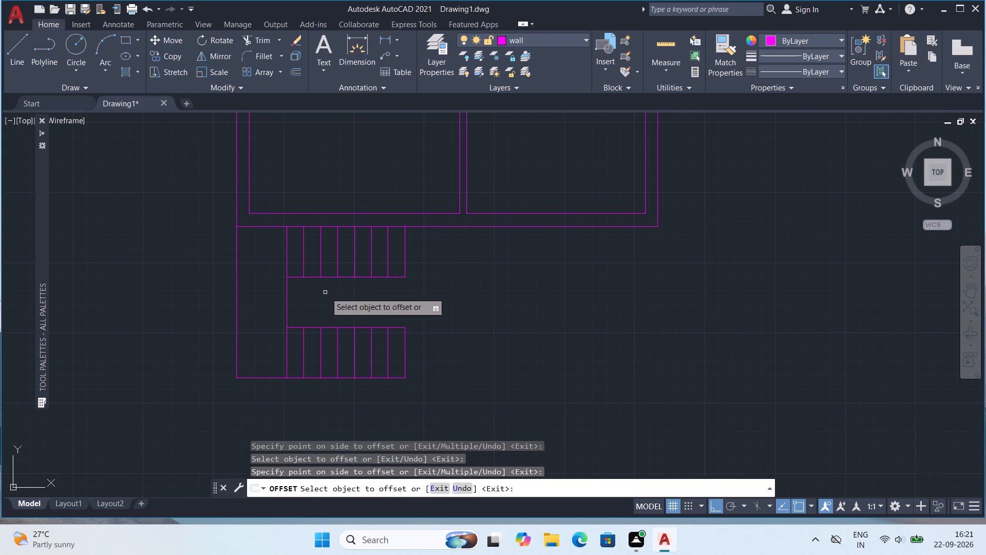
pyautogui.press('Escape')
pyautogui.press('Escape')
pyautogui.press('Escape')
# Draw a 3' horizontal line from the south flight's inner corner west to the staircase's outer edge.
pyautogui.press('l')
pyautogui.press('Return')
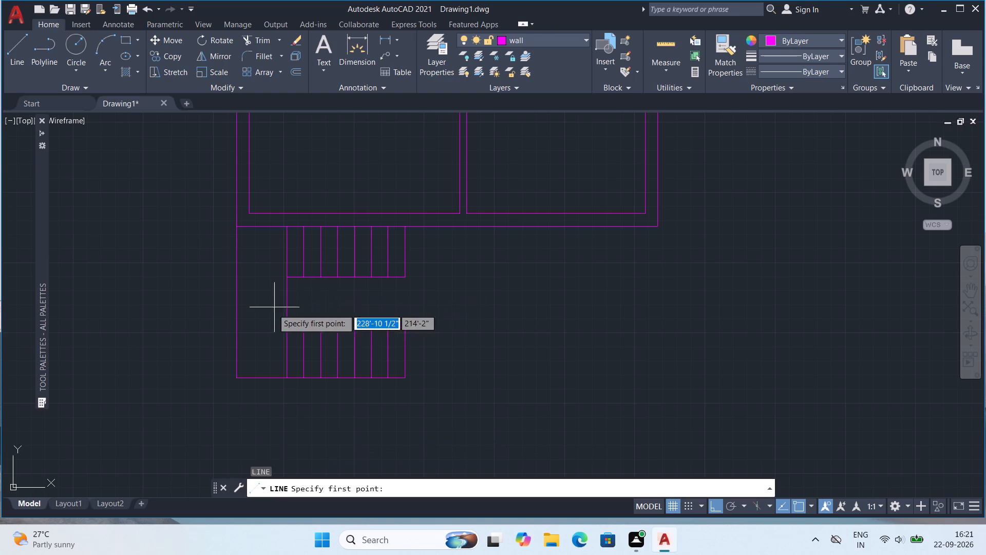
pyautogui.click(286, 328)
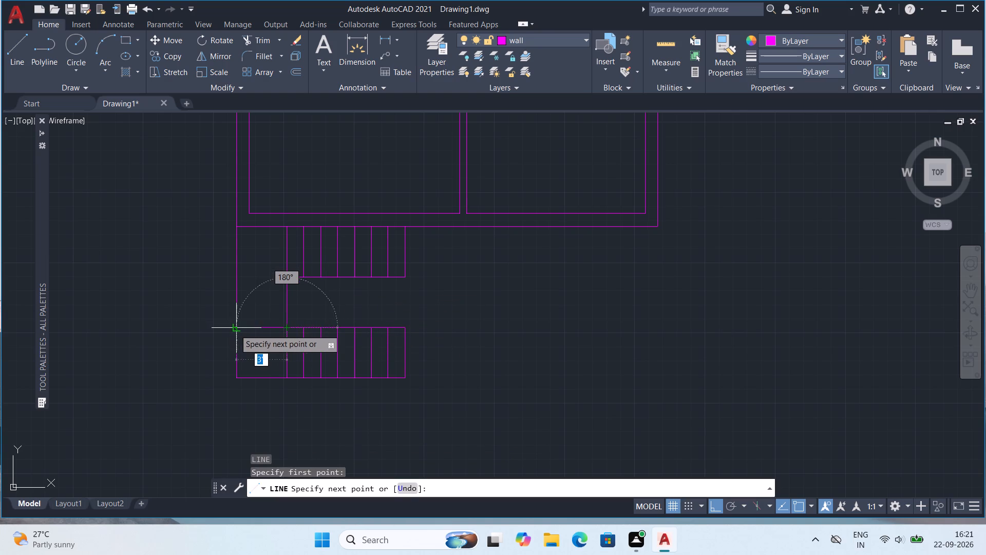
pyautogui.click(235, 329)
pyautogui.press('Escape')
pyautogui.press('Escape')
# Offset the new 3' line northward three times at 1' spacing to form the steps between the two flights.
pyautogui.moveTo(276, 326); pyautogui.dragTo(378, 342, button='middle')
pyautogui.scroll(1, 276, 325)
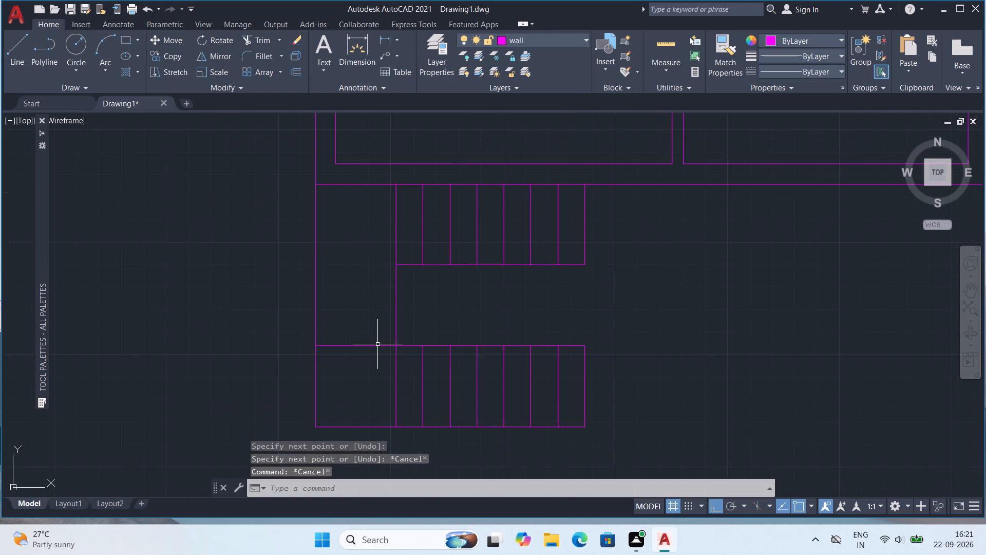
pyautogui.scroll(1, 377, 344)
pyautogui.press('o')
pyautogui.press('Return')
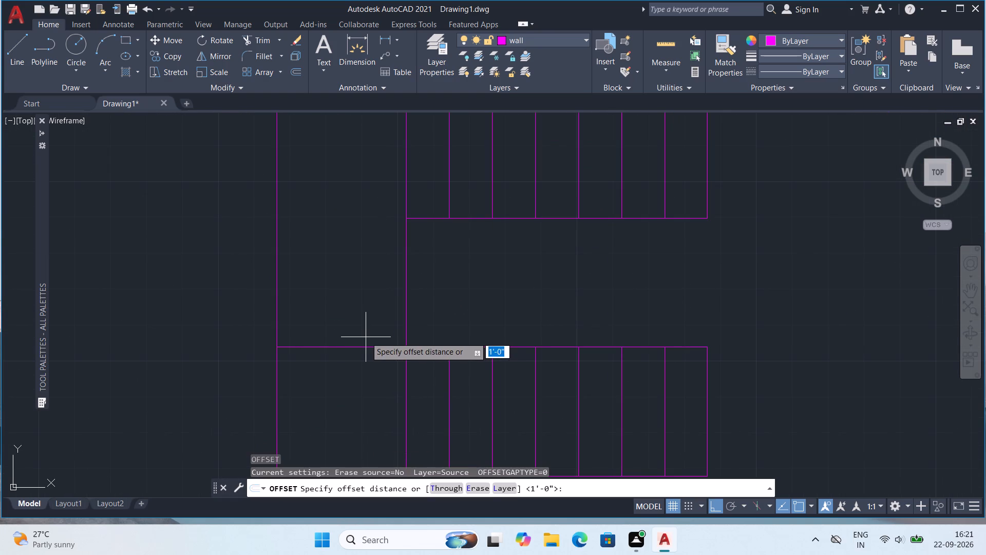
pyautogui.press('1')
pyautogui.press("'")
pyautogui.press('Return')
pyautogui.click(365, 347)
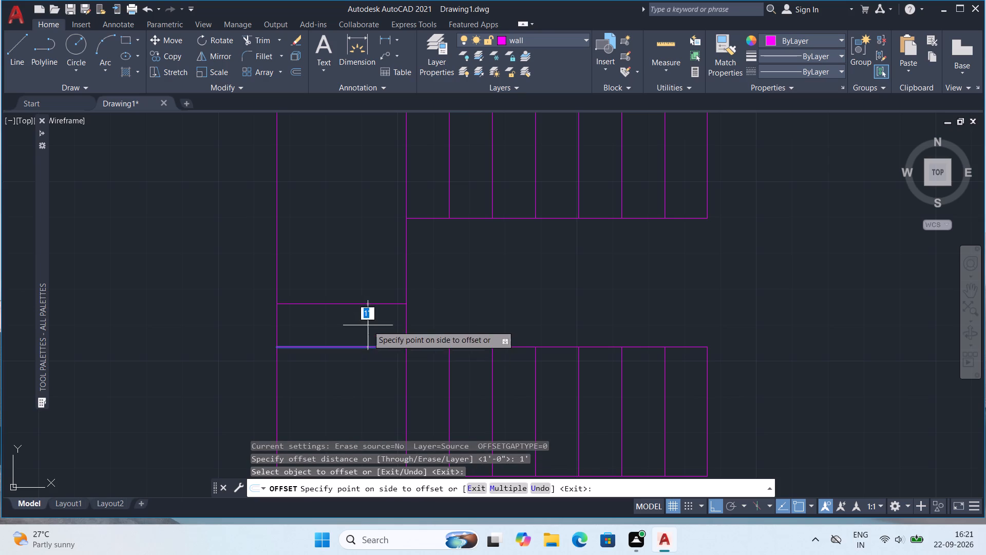
pyautogui.click(368, 325)
pyautogui.click(371, 305)
pyautogui.click(376, 274)
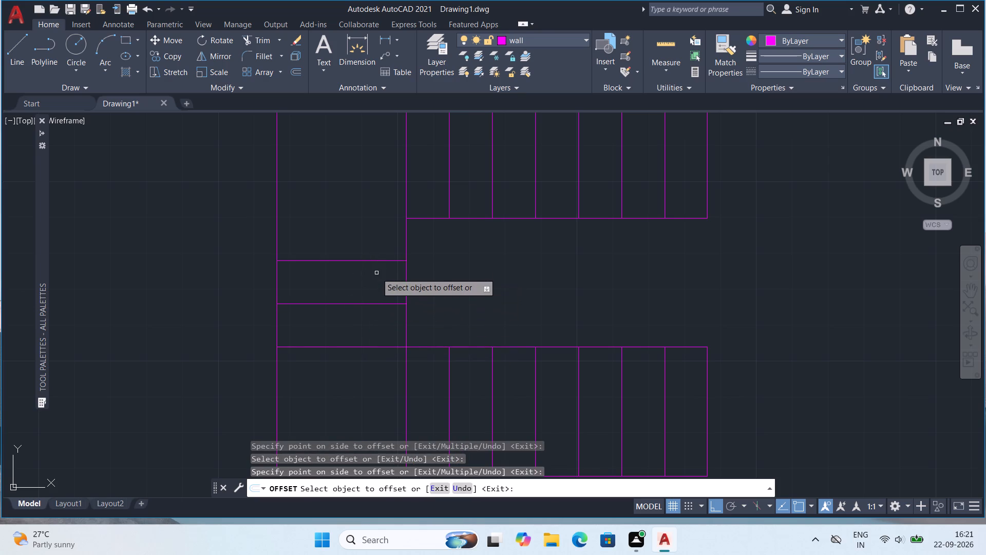
pyautogui.click(377, 261)
pyautogui.click(386, 225)
pyautogui.scroll(-2, 392, 235)
pyautogui.moveTo(520, 284); pyautogui.dragTo(509, 348, button='middle')
pyautogui.press('Escape')
pyautogui.press('Escape')
# Examine the finished staircase treads and how the staircase sits against the whole floor plan.
pyautogui.moveTo(547, 374); pyautogui.dragTo(500, 412, button='middle')
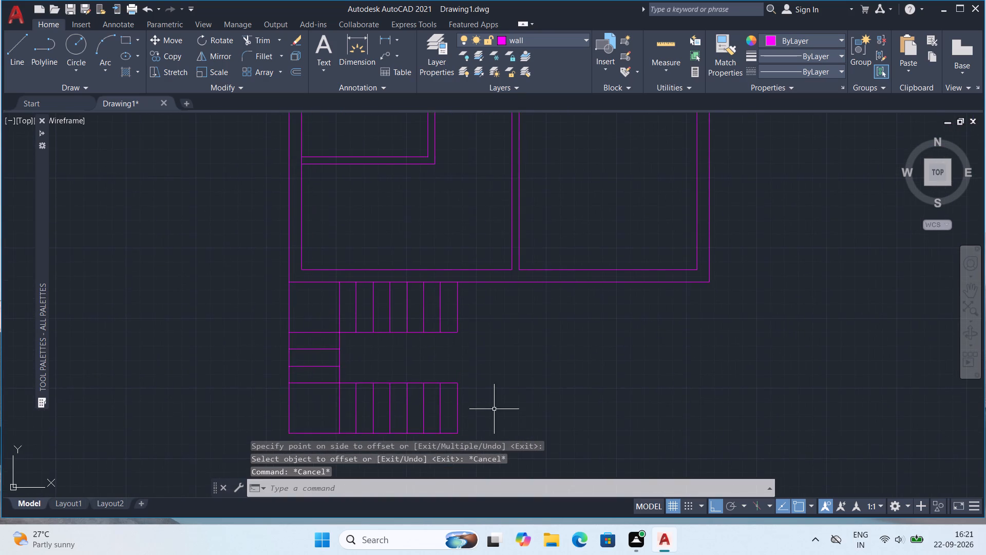
pyautogui.scroll(-1, 494, 409)
pyautogui.moveTo(595, 375); pyautogui.dragTo(531, 415, button='middle')
pyautogui.scroll(-1, 531, 378)
pyautogui.moveTo(602, 291); pyautogui.dragTo(596, 284, button='middle')
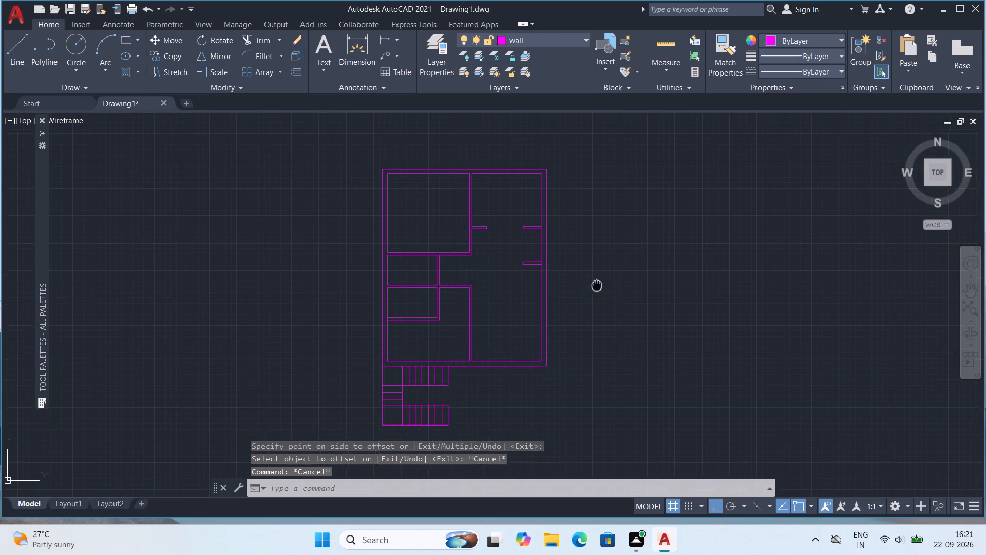
pyautogui.moveTo(596, 284); pyautogui.dragTo(551, 261, button='middle')
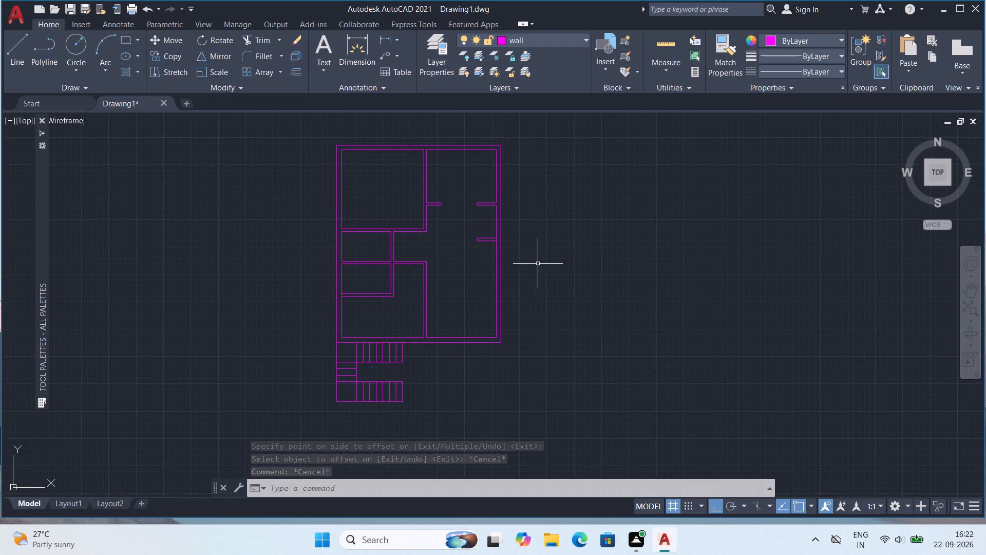
pyautogui.scroll(1, 411, 233)
pyautogui.scroll(-1, 534, 259)
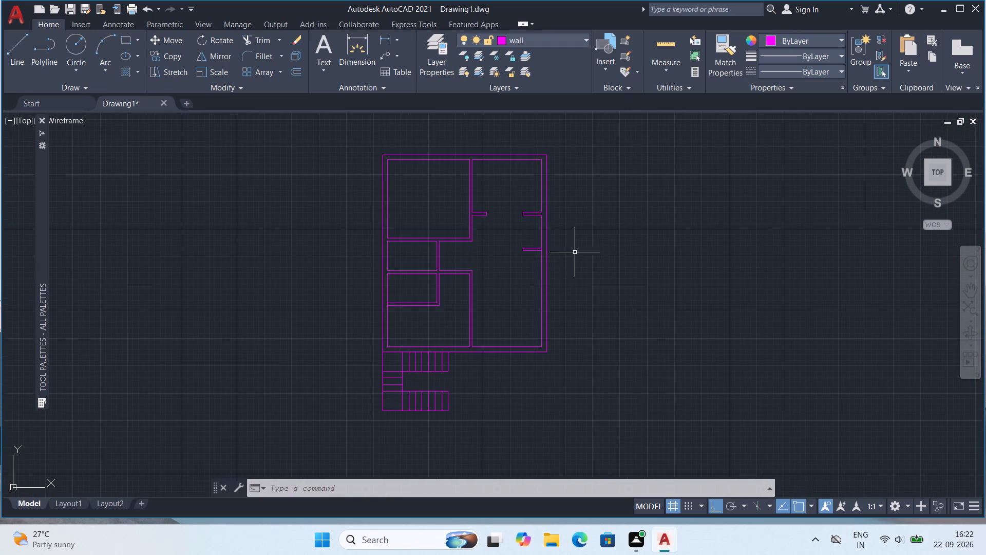
pyautogui.moveTo(572, 252); pyautogui.dragTo(560, 289, button='middle')
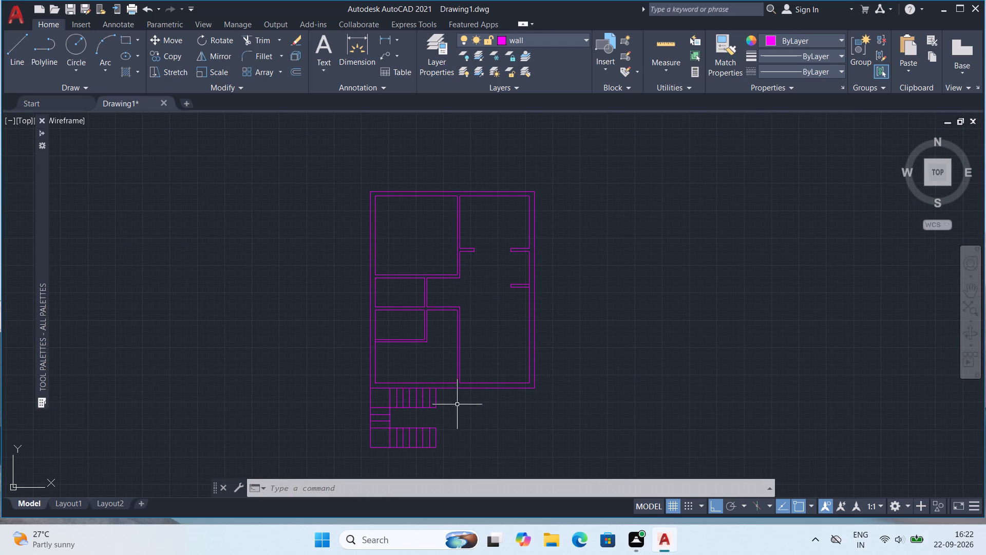
pyautogui.moveTo(460, 408); pyautogui.dragTo(457, 355, button='middle')
pyautogui.scroll(1, 563, 354)
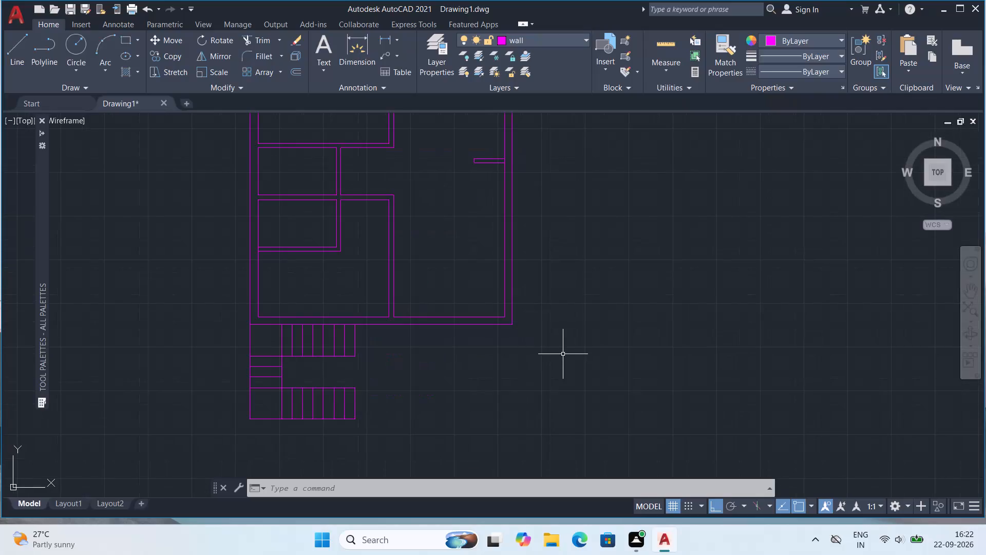
pyautogui.scroll(-1, 555, 339)
pyautogui.moveTo(553, 310); pyautogui.dragTo(547, 356, button='middle')
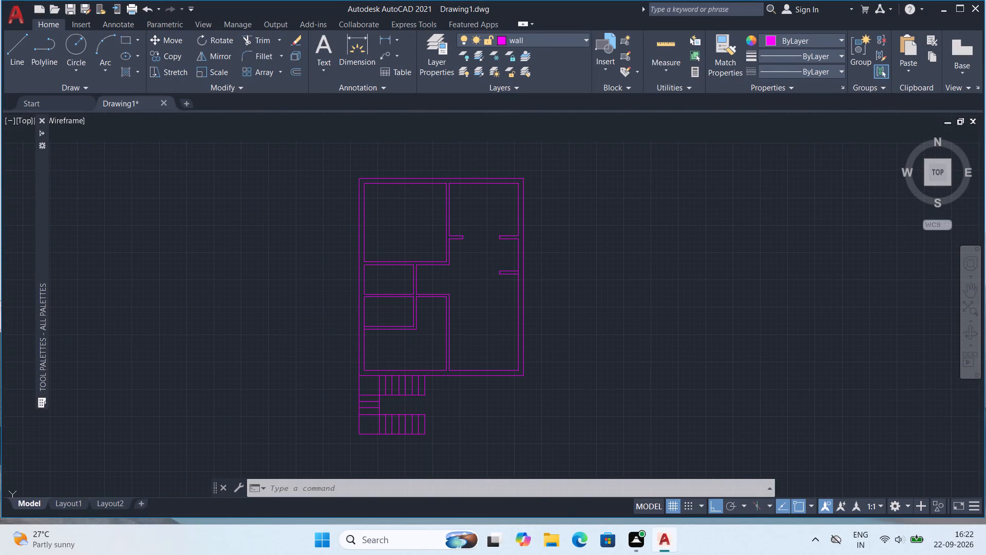
pyautogui.scroll(1, 479, 408)
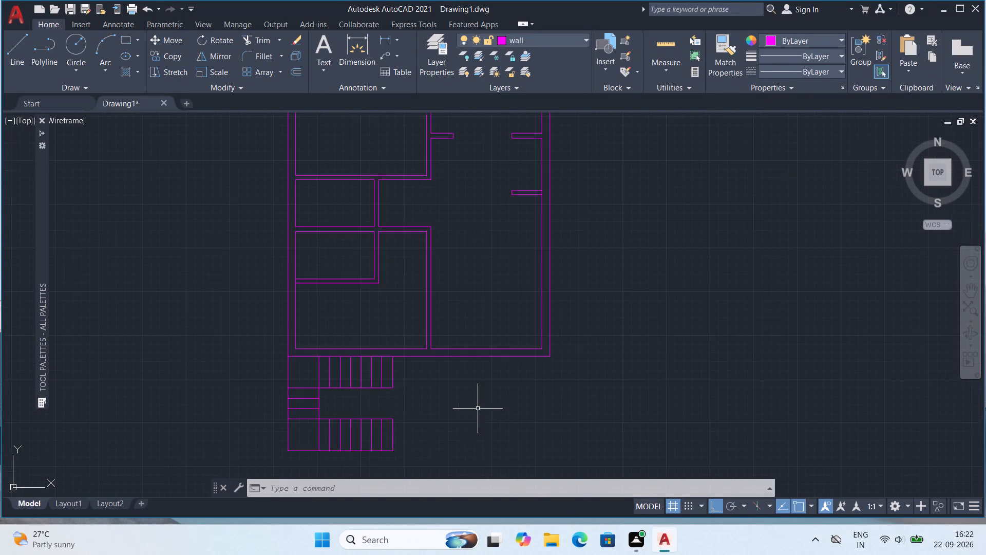
# On layer 0, draw a horizontal arrow shaft westward into the south flight's east end, with an angled upper head stroke about 7" long.
pyautogui.moveTo(379, 433); pyautogui.dragTo(411, 363, button='middle')
pyautogui.scroll(3, 416, 359)
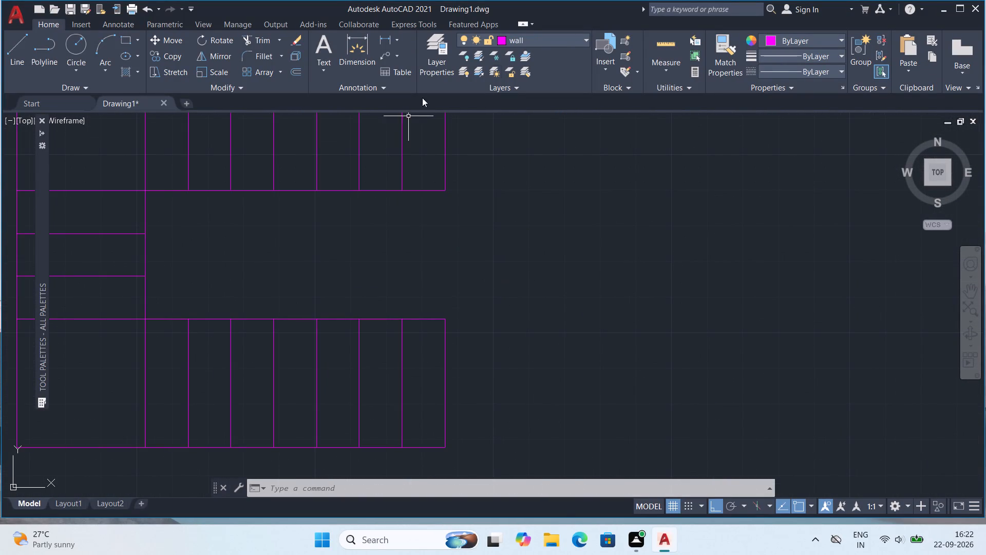
pyautogui.click(562, 40)
pyautogui.click(547, 57)
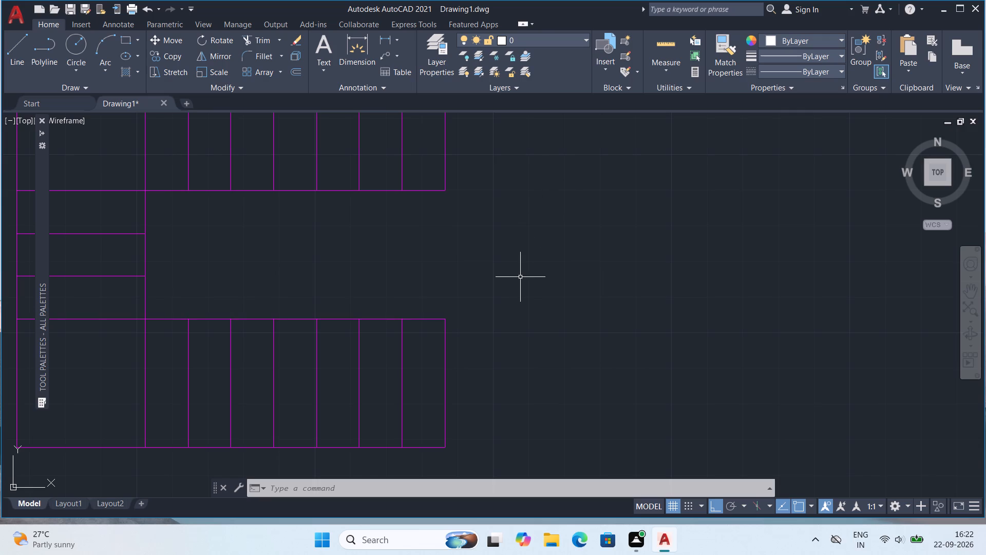
pyautogui.press('l')
pyautogui.press('Return')
pyautogui.click(485, 379)
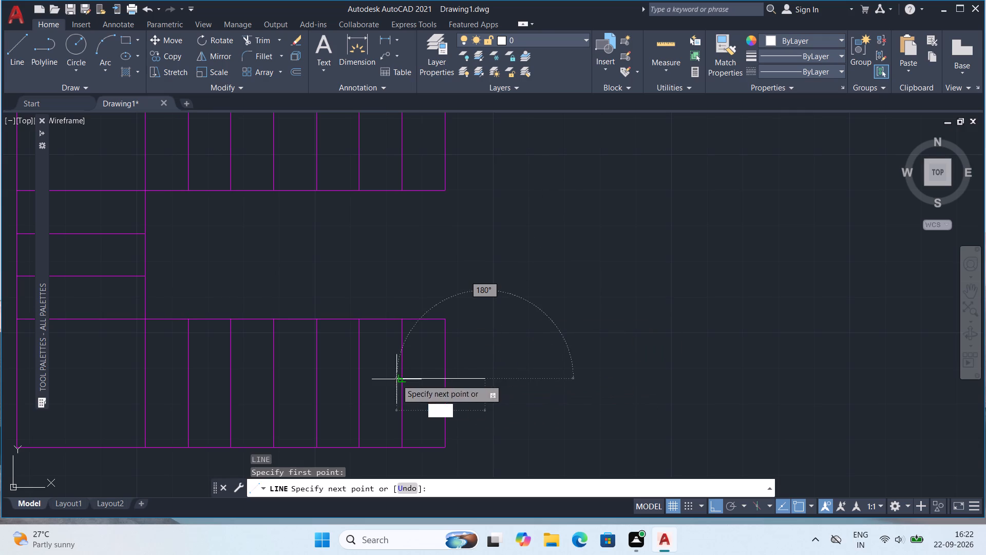
pyautogui.click(381, 376)
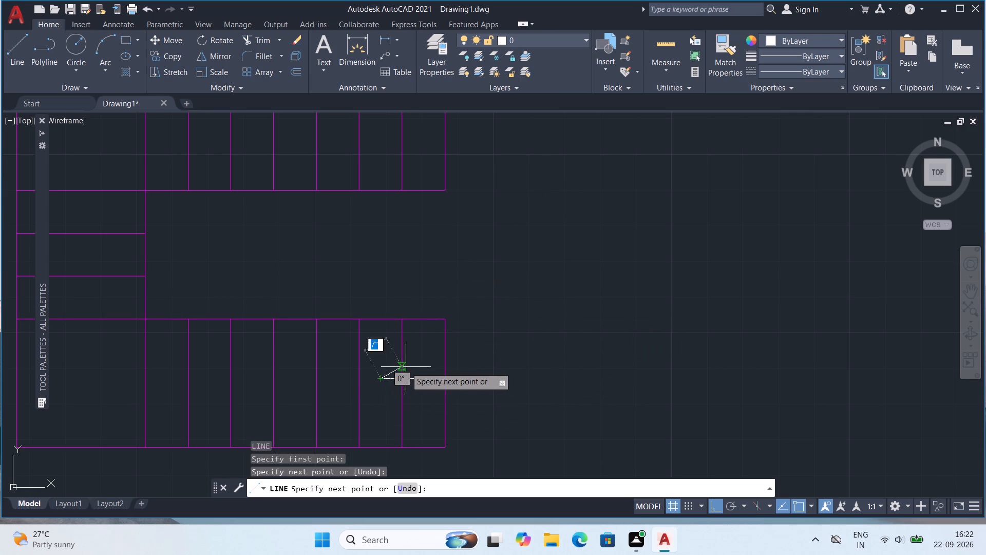
pyautogui.click(715, 511)
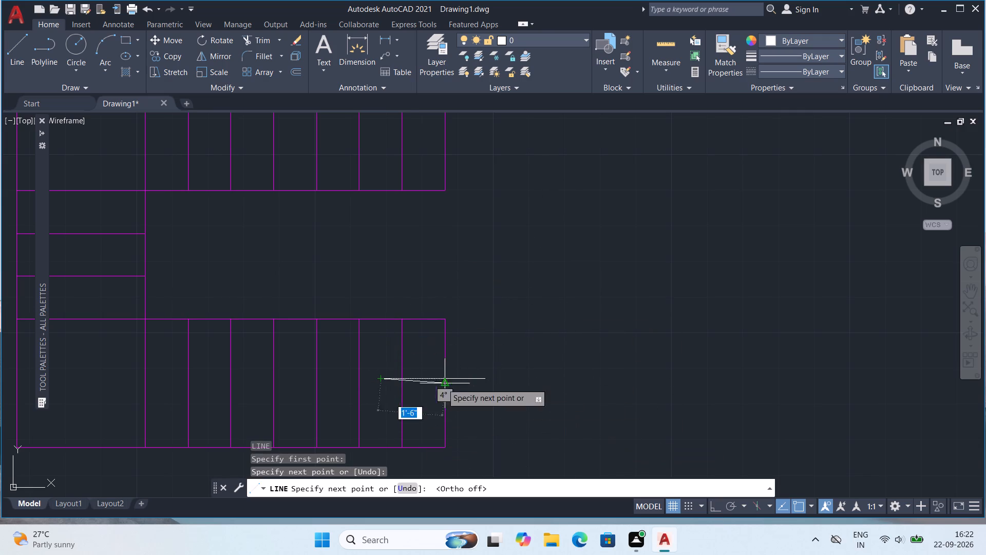
pyautogui.click(408, 366)
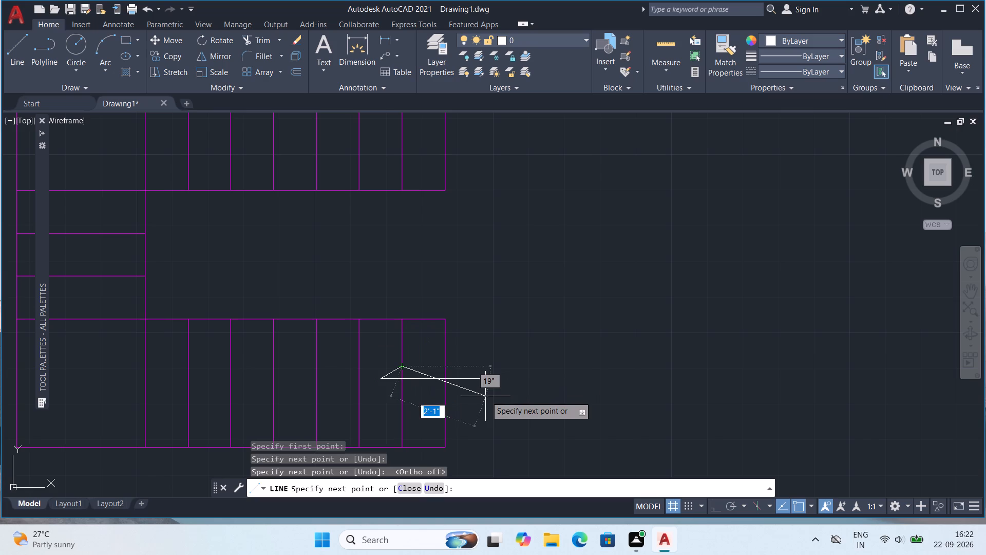
pyautogui.press('Tab')
pyautogui.press('Escape')
# Draw the arrow's lower head stroke, about 6" long, from the shaft's west tip down to the adjacent tread line.
pyautogui.press('l')
pyautogui.press('Return')
pyautogui.scroll(3, 386, 390)
pyautogui.click(359, 342)
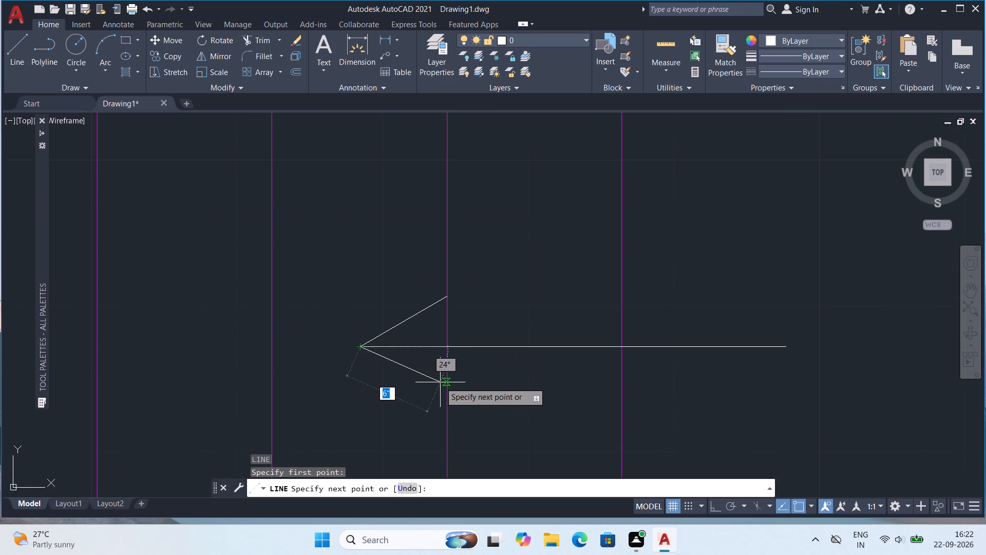
pyautogui.click(445, 381)
pyautogui.press('Escape')
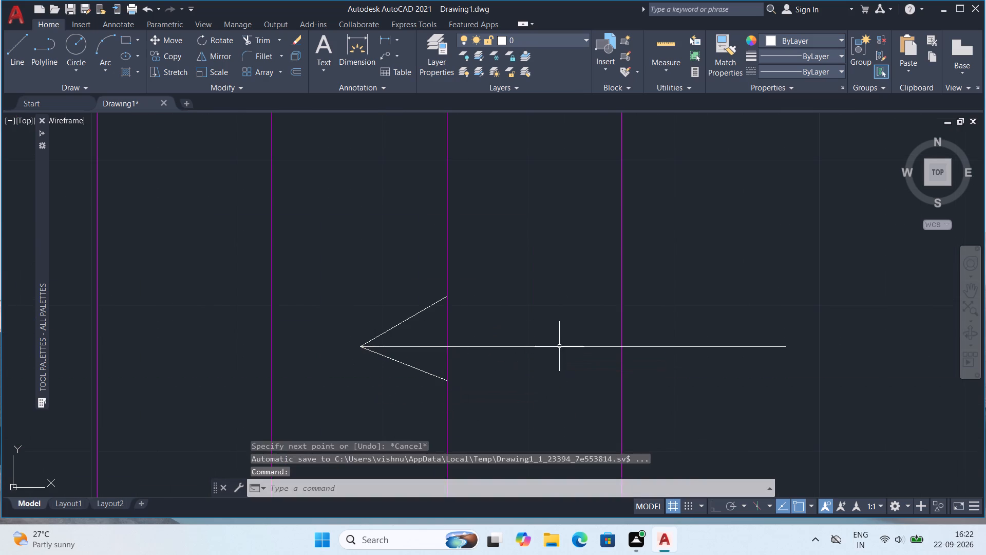
# Examine the finished direction arrow, the staircase and the room layout across the whole floor plan.
pyautogui.scroll(-4, 518, 367)
pyautogui.moveTo(643, 311); pyautogui.dragTo(643, 383, button='middle')
pyautogui.scroll(-1, 643, 383)
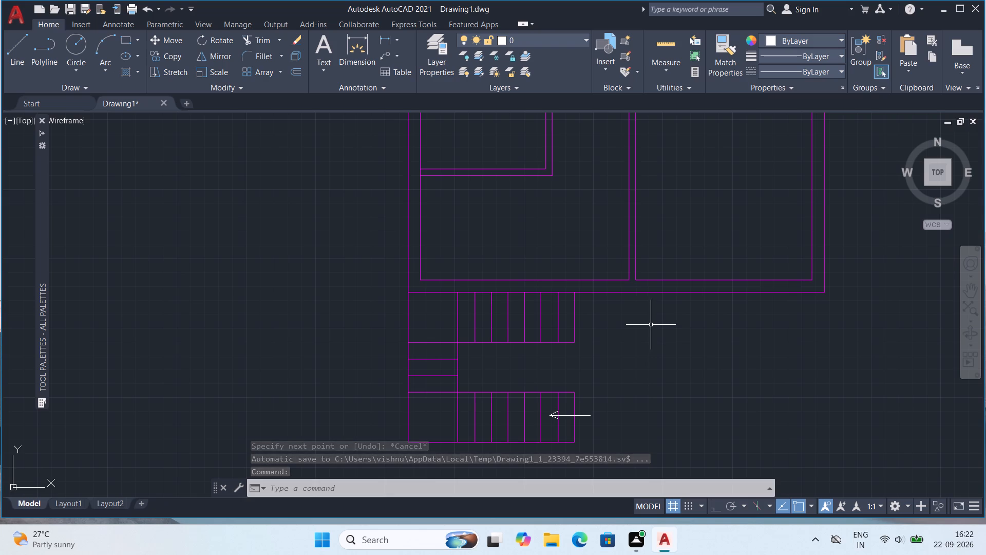
pyautogui.scroll(-1, 630, 337)
pyautogui.moveTo(659, 336); pyautogui.dragTo(565, 402, button='middle')
pyautogui.scroll(-1, 583, 347)
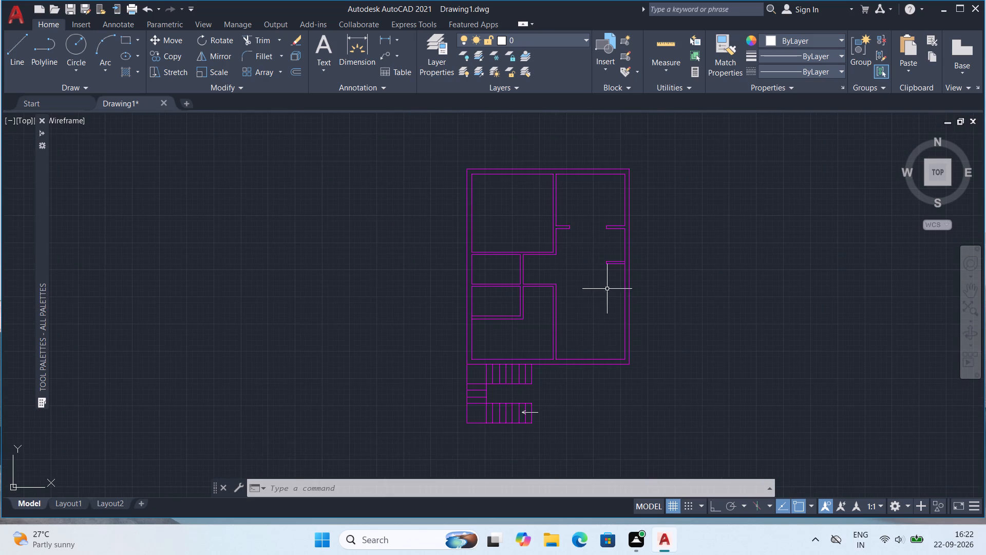
pyautogui.moveTo(606, 289); pyautogui.dragTo(570, 310, button='middle')
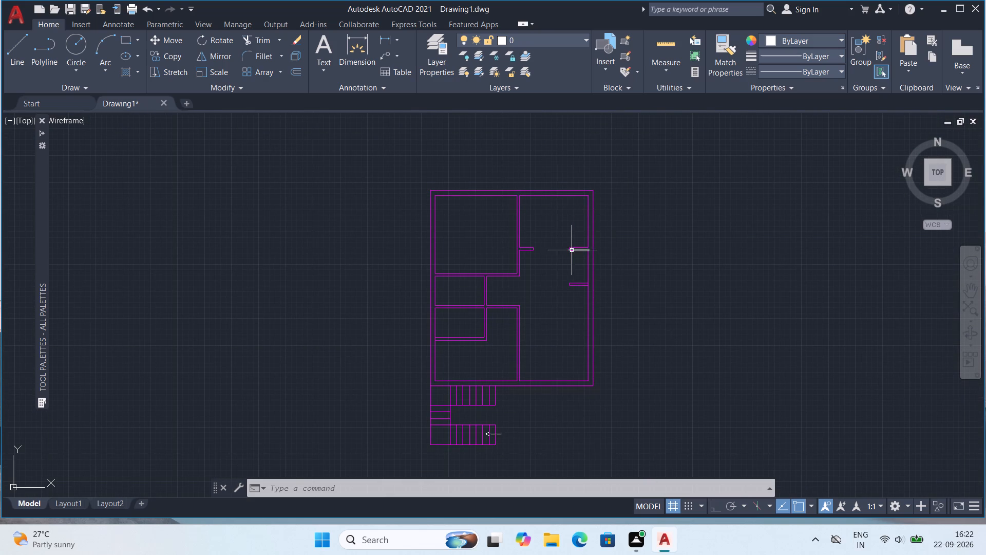
pyautogui.moveTo(566, 254); pyautogui.dragTo(524, 233, button='middle')
pyautogui.scroll(1, 465, 401)
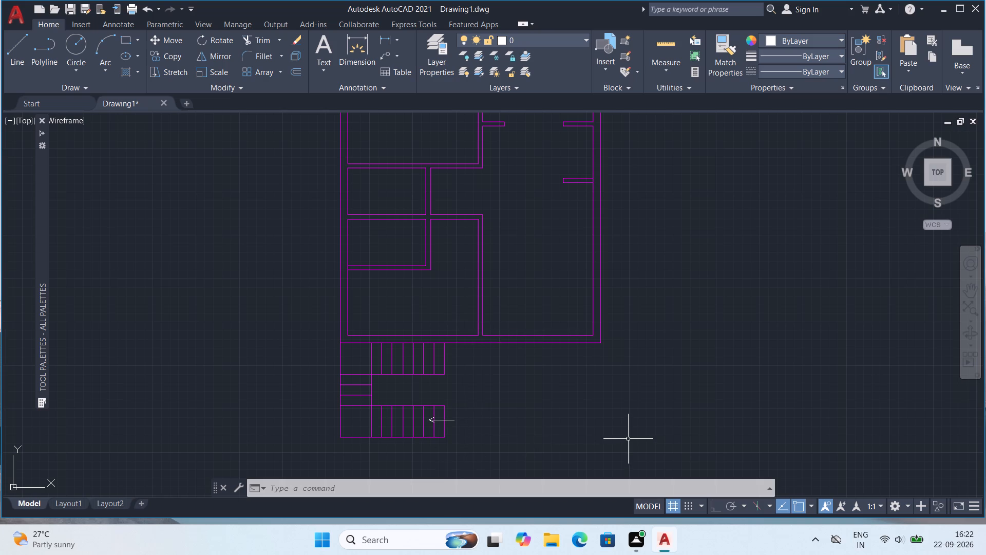
pyautogui.moveTo(627, 438); pyautogui.dragTo(595, 459, button='middle')
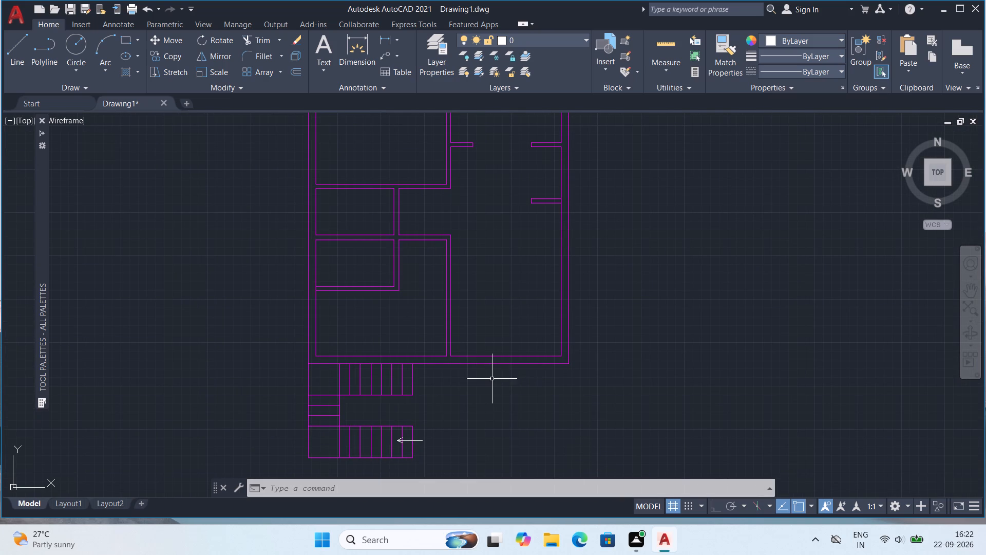
pyautogui.moveTo(621, 267); pyautogui.dragTo(603, 337, button='middle')
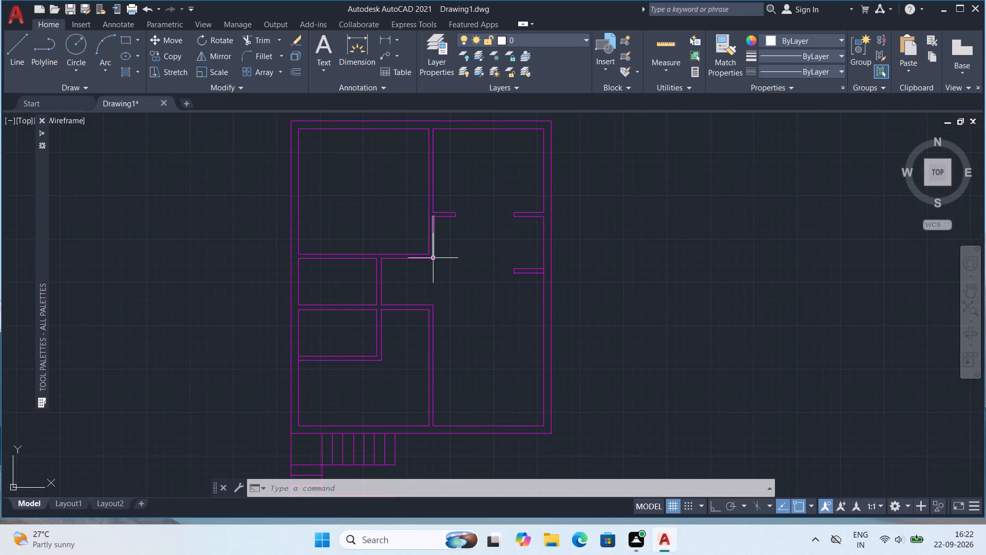
pyautogui.middleClick(433, 258)
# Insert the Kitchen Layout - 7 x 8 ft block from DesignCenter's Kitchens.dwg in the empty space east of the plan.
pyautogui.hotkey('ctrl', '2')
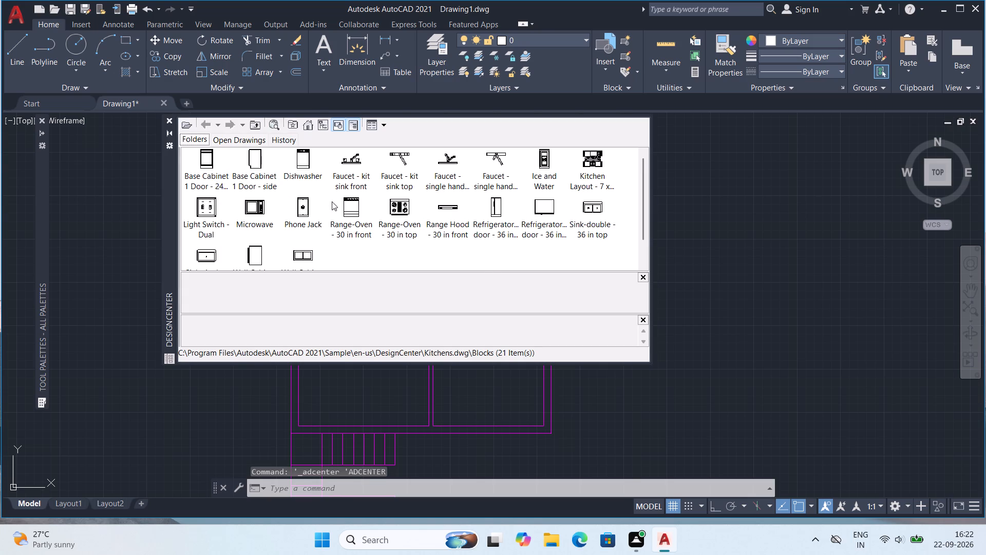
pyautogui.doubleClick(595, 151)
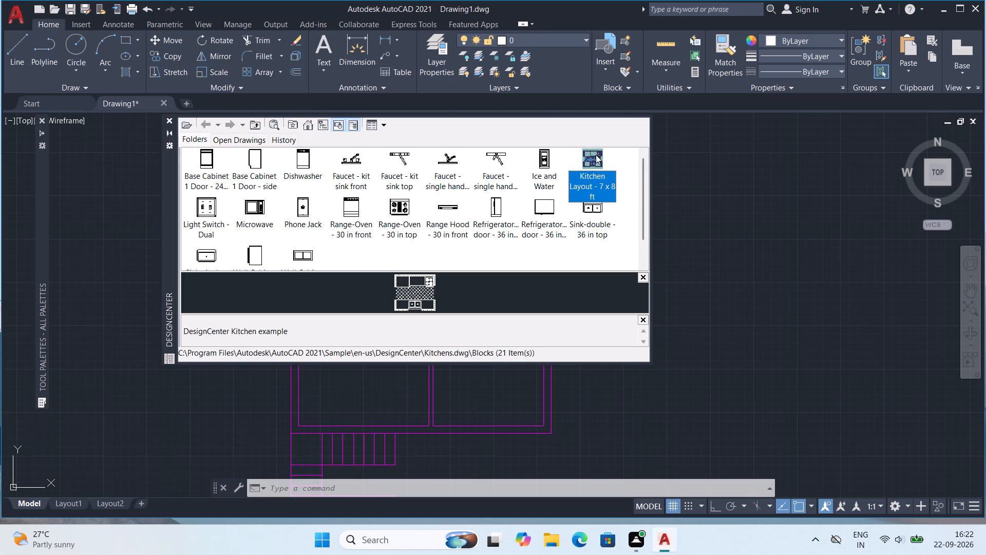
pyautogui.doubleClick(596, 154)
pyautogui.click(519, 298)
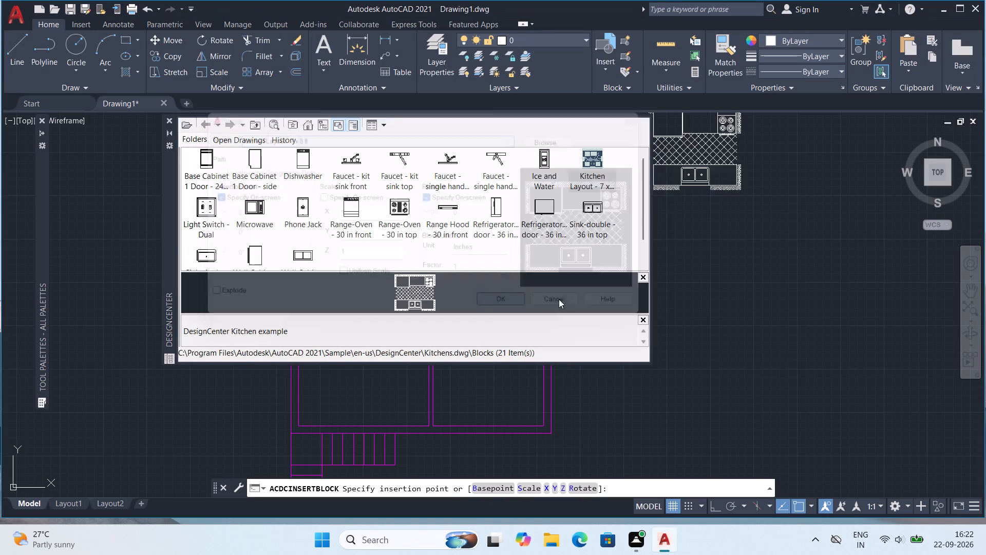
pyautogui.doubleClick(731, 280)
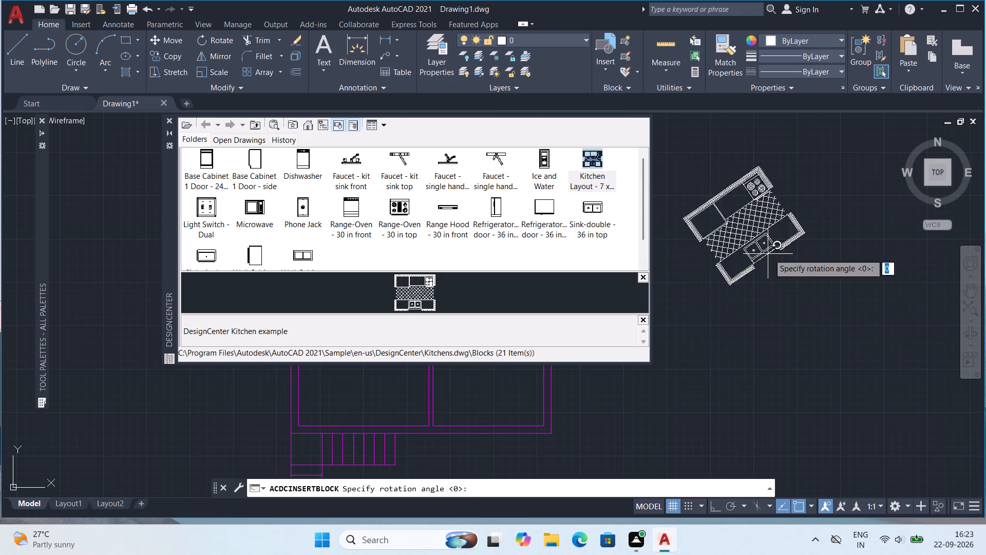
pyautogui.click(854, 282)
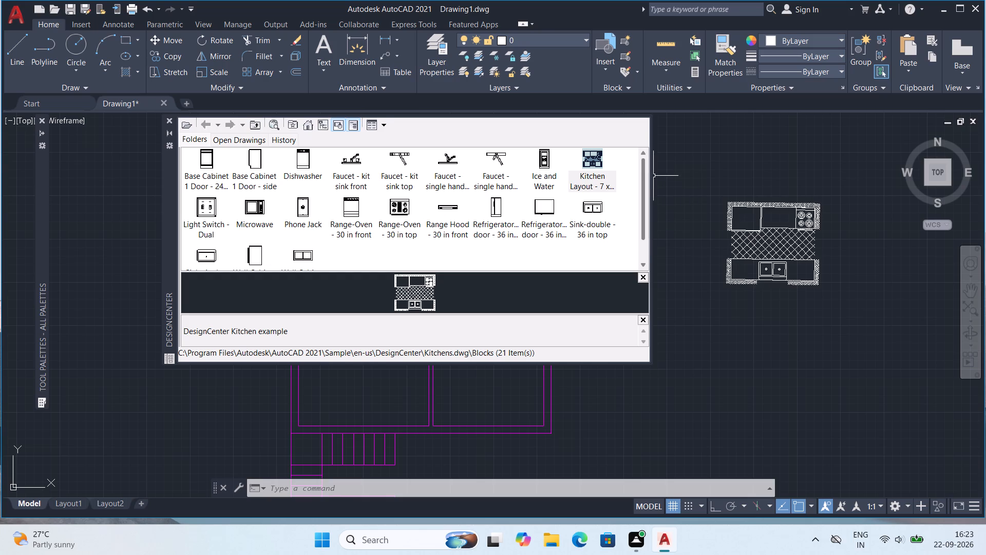
# Browse DesignCenter's en-us samples to the Blocks collection of Home - Space Planner.dwg.
pyautogui.click(311, 120)
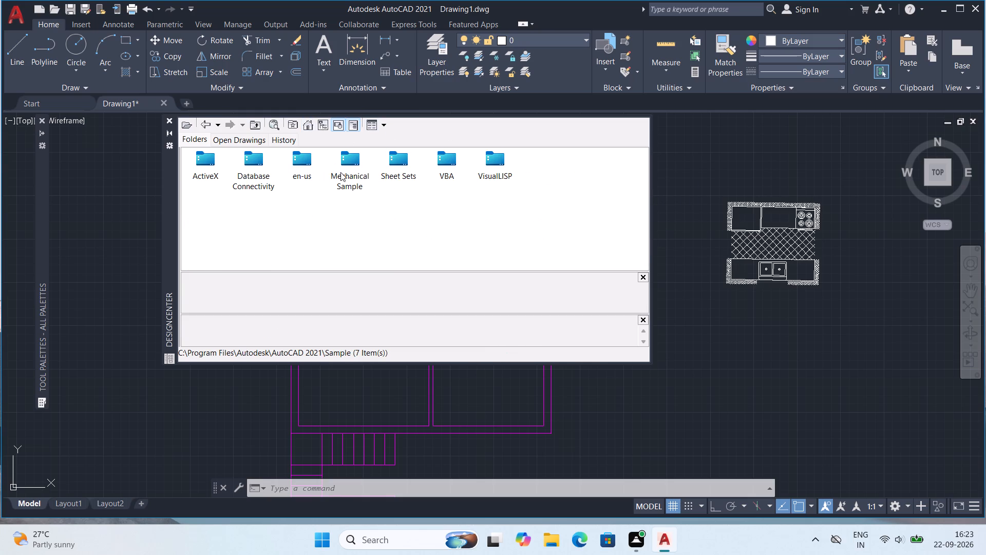
pyautogui.doubleClick(311, 160)
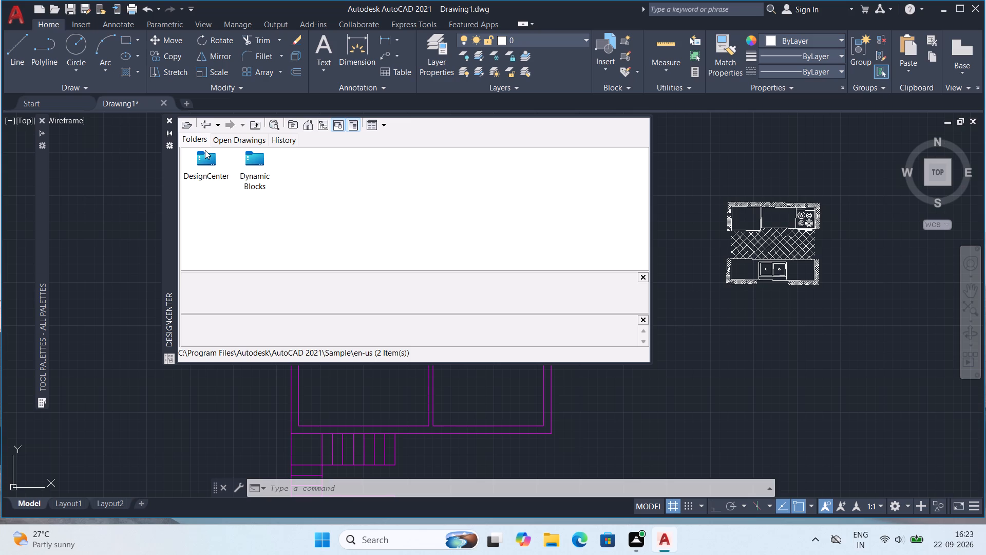
pyautogui.doubleClick(206, 151)
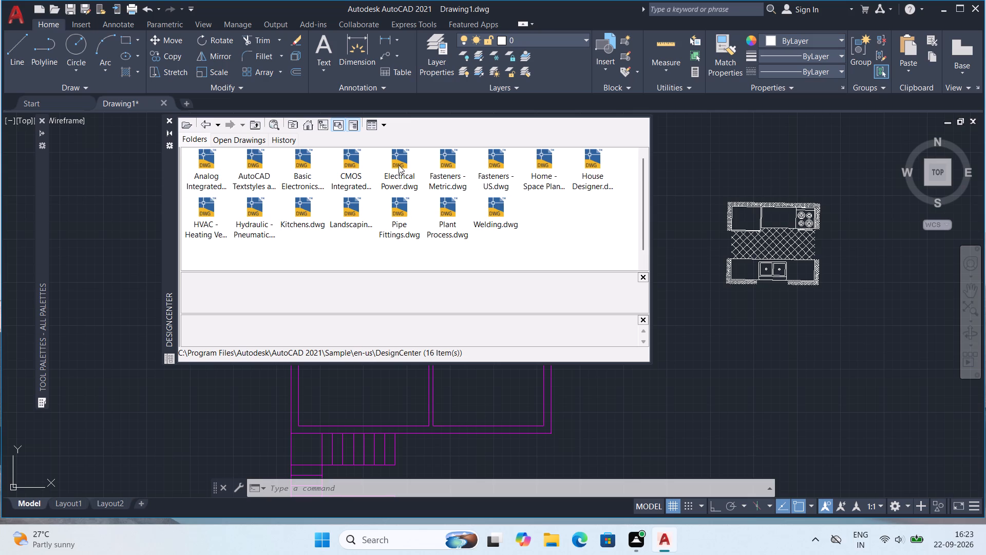
pyautogui.click(532, 158)
pyautogui.click(536, 158)
pyautogui.doubleClick(535, 156)
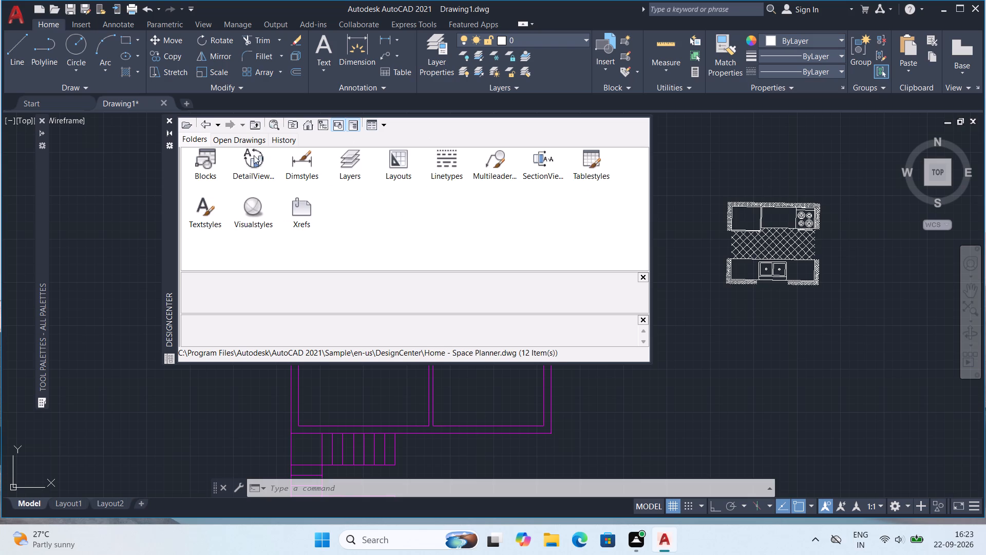
pyautogui.doubleClick(211, 153)
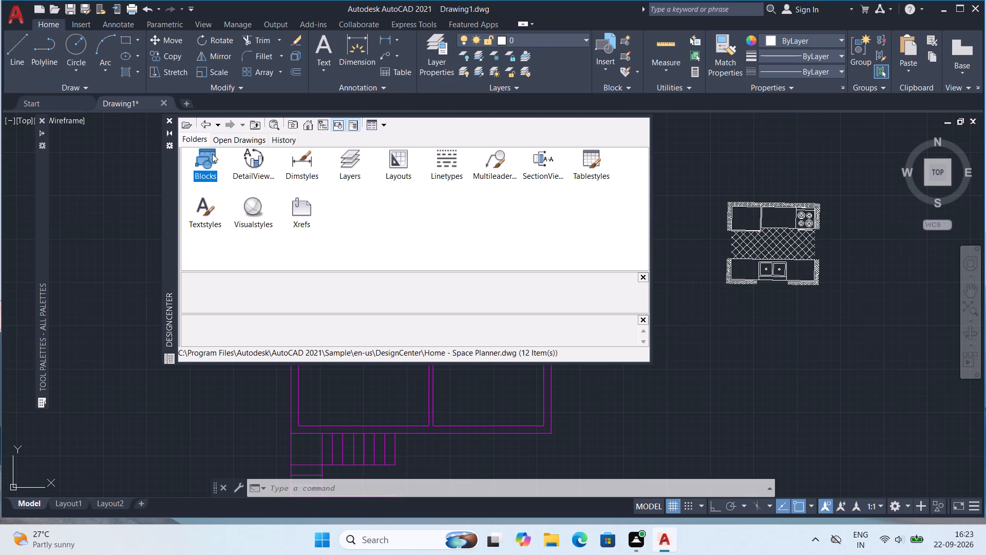
pyautogui.click(212, 152)
pyautogui.click(212, 152)
pyautogui.doubleClick(213, 160)
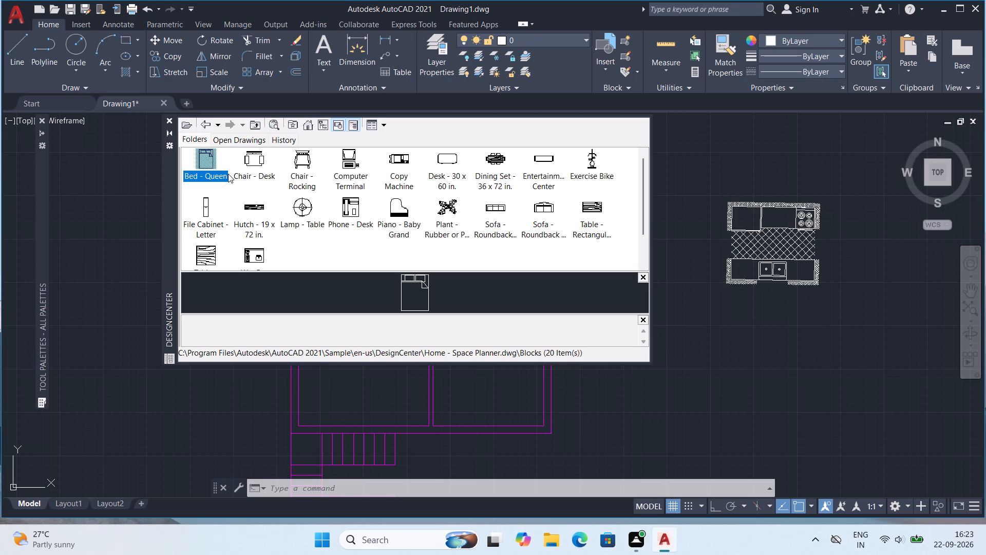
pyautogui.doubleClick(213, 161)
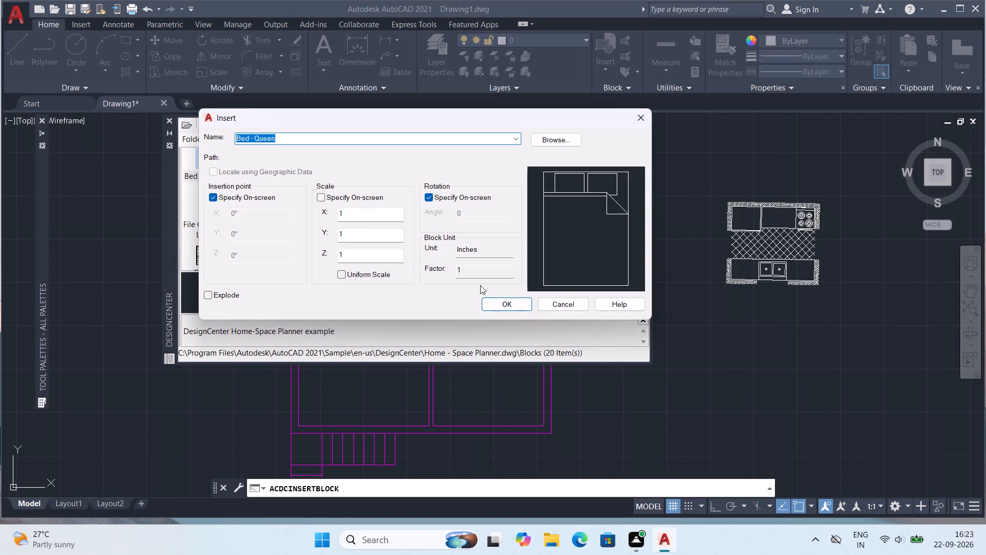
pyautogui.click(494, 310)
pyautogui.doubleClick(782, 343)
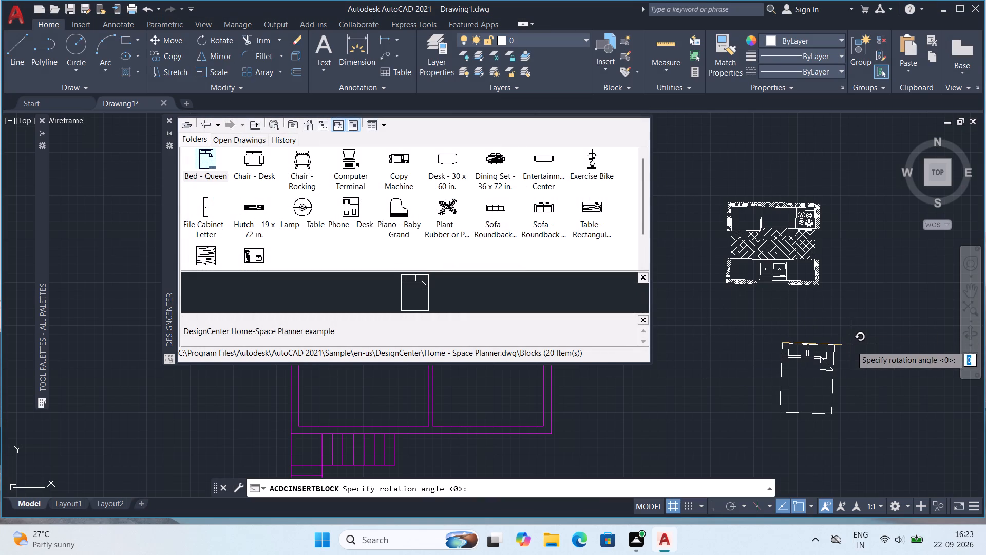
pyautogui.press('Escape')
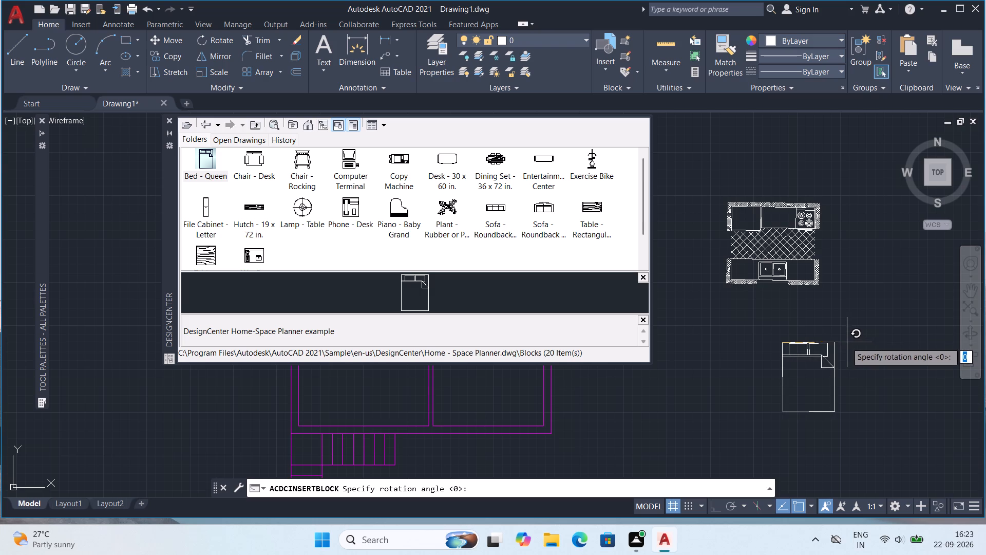
# Insert the Bed - Queen block at scale 1 and 0° rotation in the empty space south of the kitchen block.
pyautogui.doubleClick(199, 155)
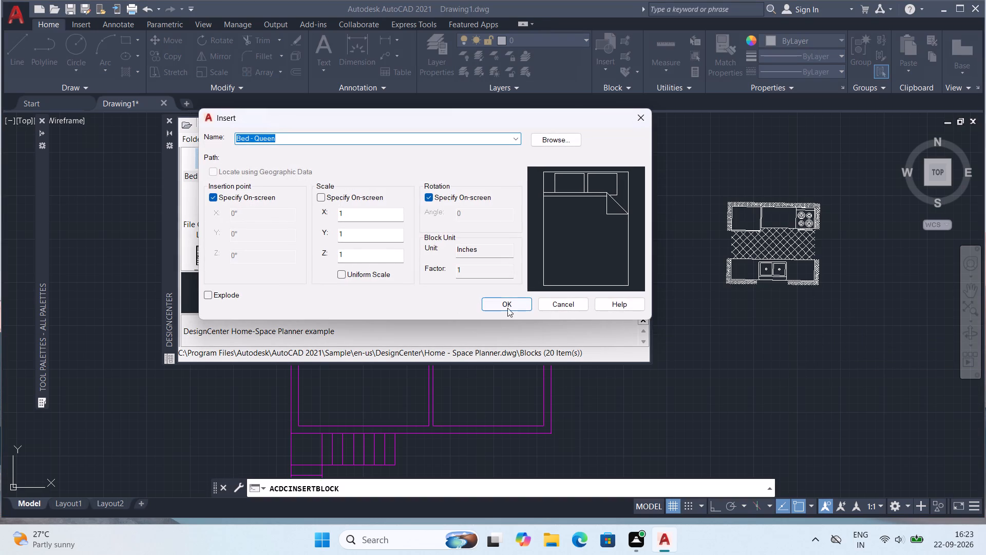
pyautogui.click(510, 304)
pyautogui.click(755, 361)
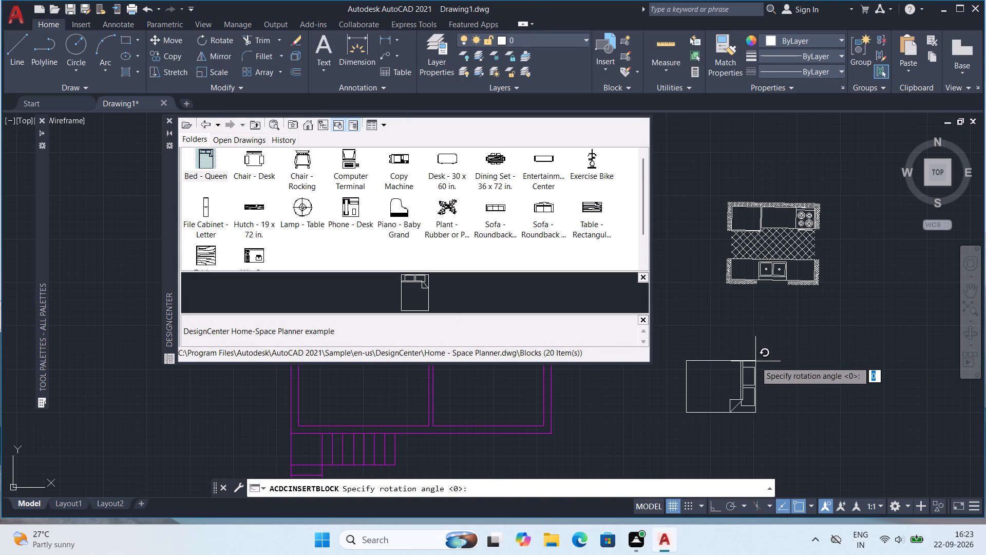
pyautogui.click(755, 361)
pyautogui.click(756, 361)
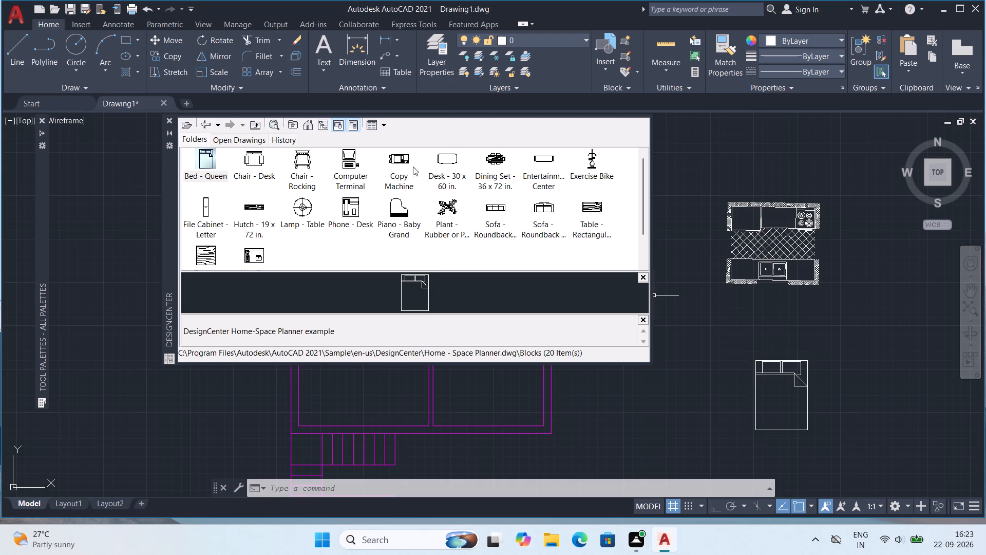
# Insert the Chair - Rocking block at scale 1 just northeast of the bed, with Ortho on and 0° rotation.
pyautogui.doubleClick(301, 162)
pyautogui.click(298, 160)
pyautogui.click(498, 305)
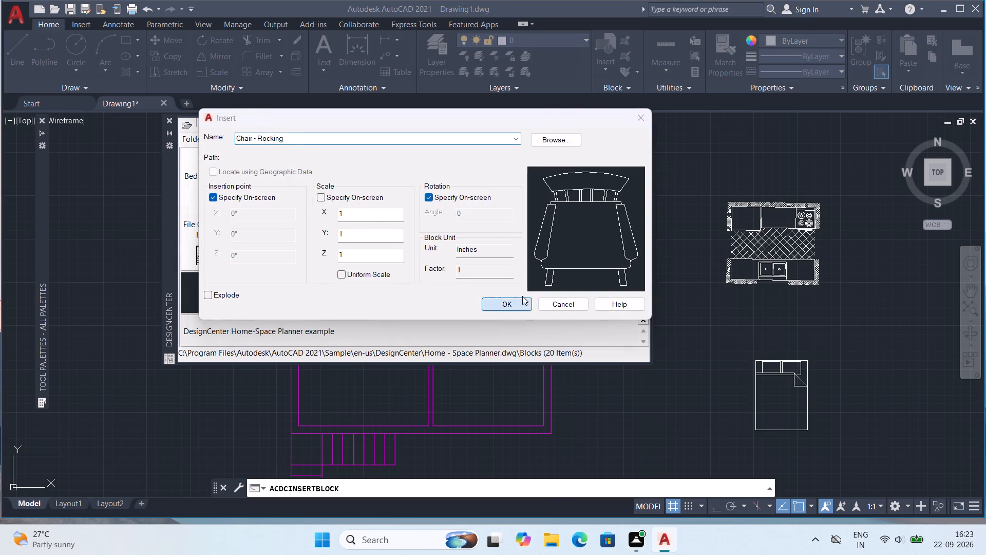
pyautogui.click(836, 311)
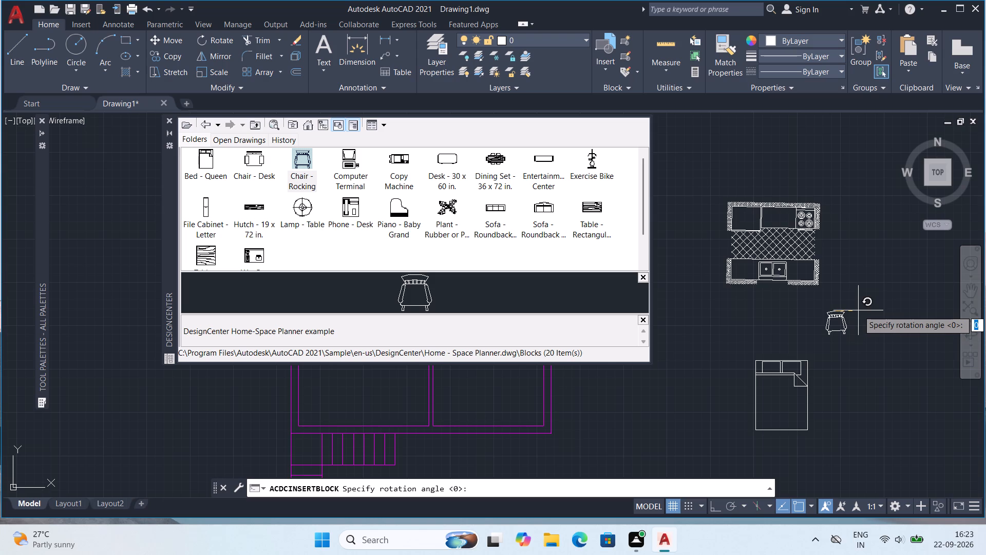
pyautogui.click(717, 508)
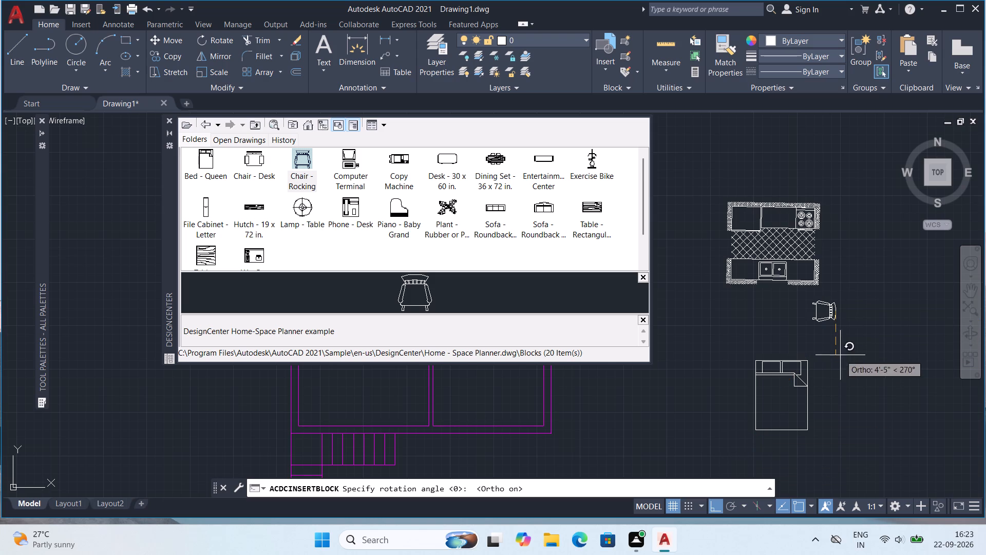
pyautogui.click(869, 292)
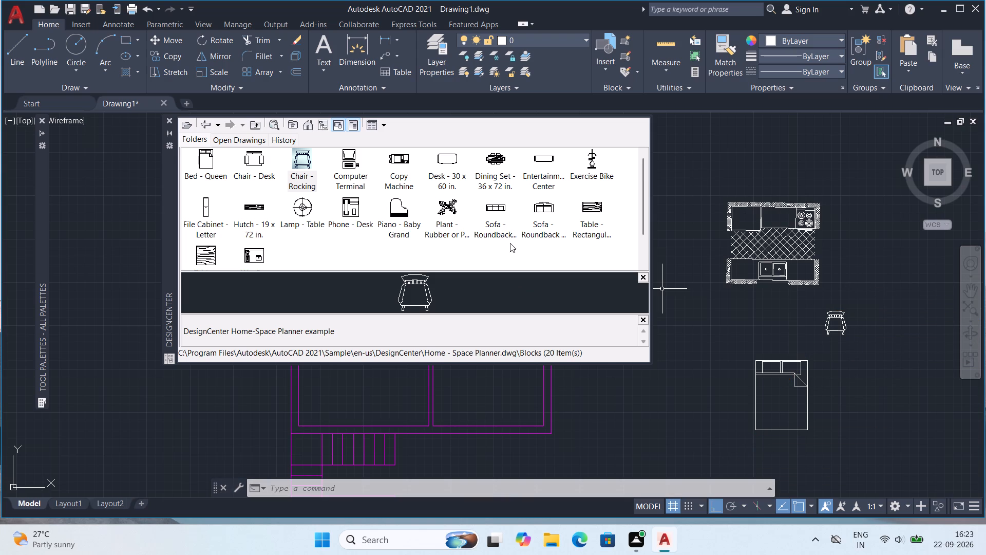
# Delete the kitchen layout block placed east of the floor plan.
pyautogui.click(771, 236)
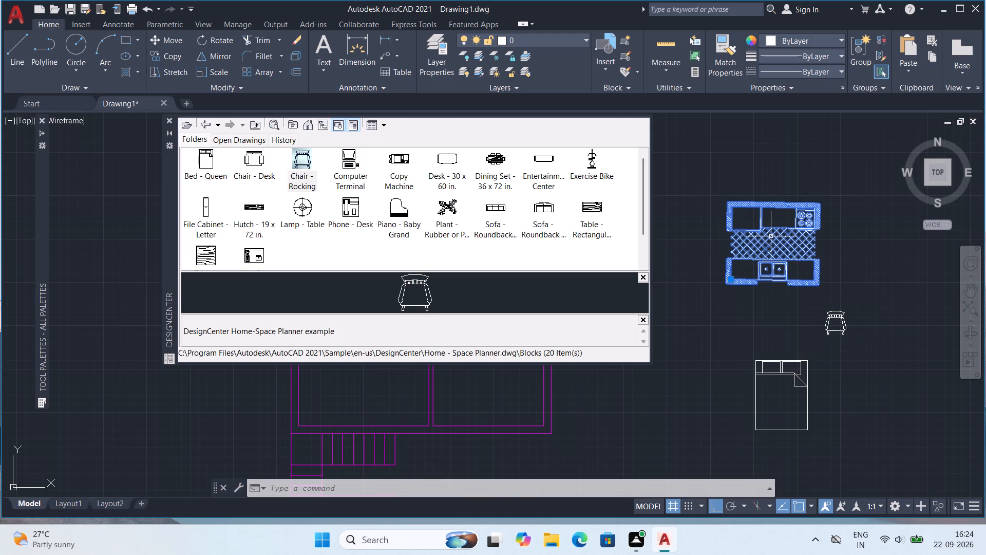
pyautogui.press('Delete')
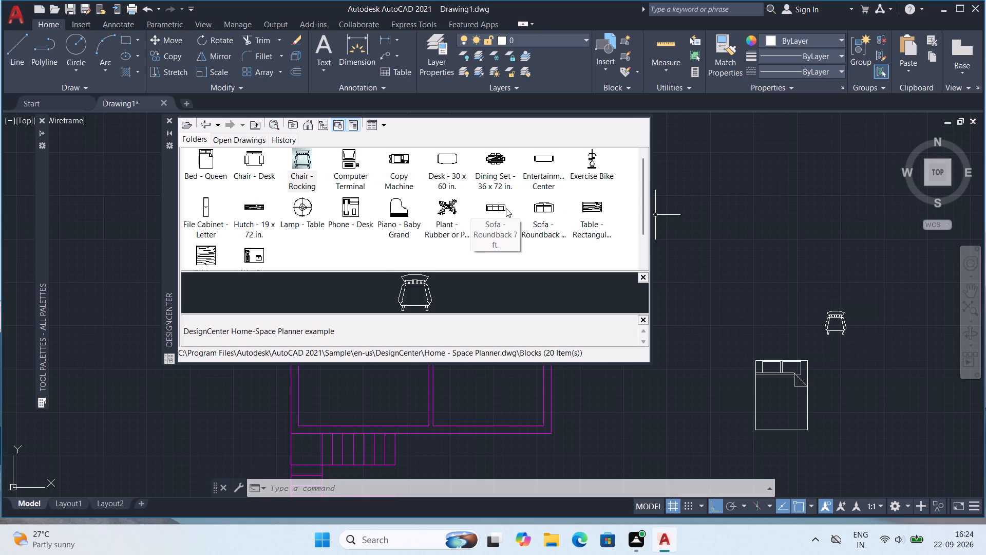
# Insert the Sofa - Roundback 7 ft block at scale 1 and 0° rotation, just north of the rocking chair.
pyautogui.tripleClick(497, 215)
pyautogui.click(509, 302)
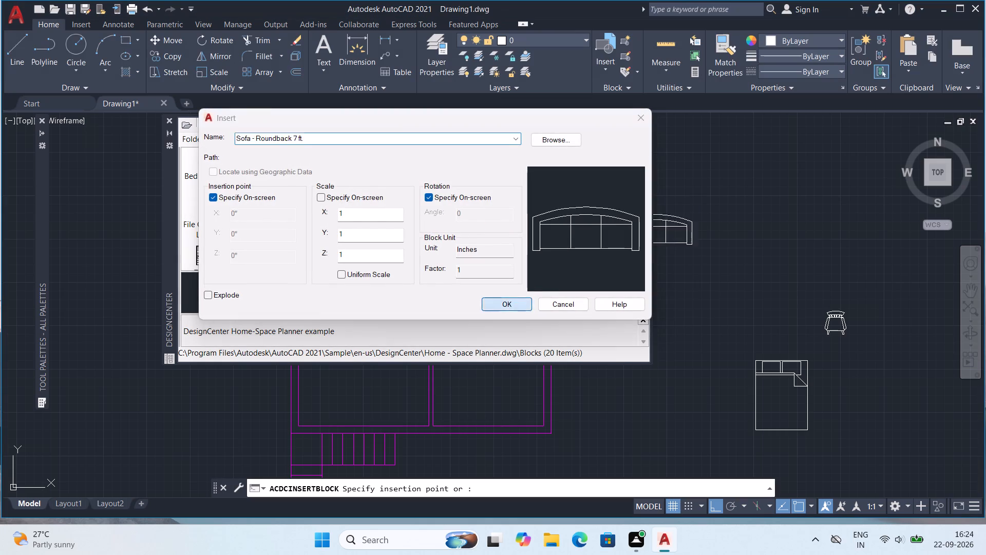
pyautogui.click(805, 261)
pyautogui.click(805, 261)
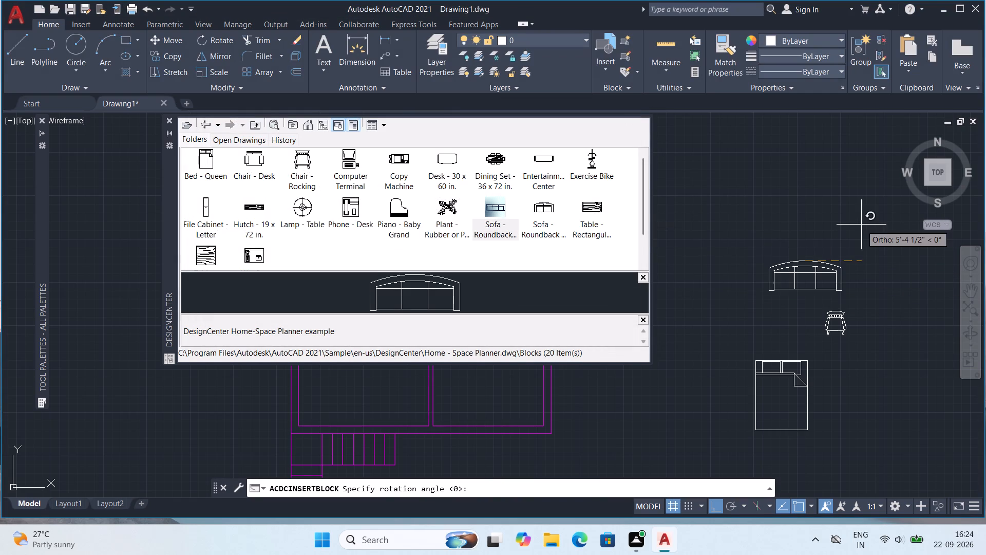
pyautogui.click(865, 213)
# Insert the Sofa - Roundback Loveseat 5 ft block at scale 1 and 0° rotation, just north of the 7 ft sofa.
pyautogui.doubleClick(536, 206)
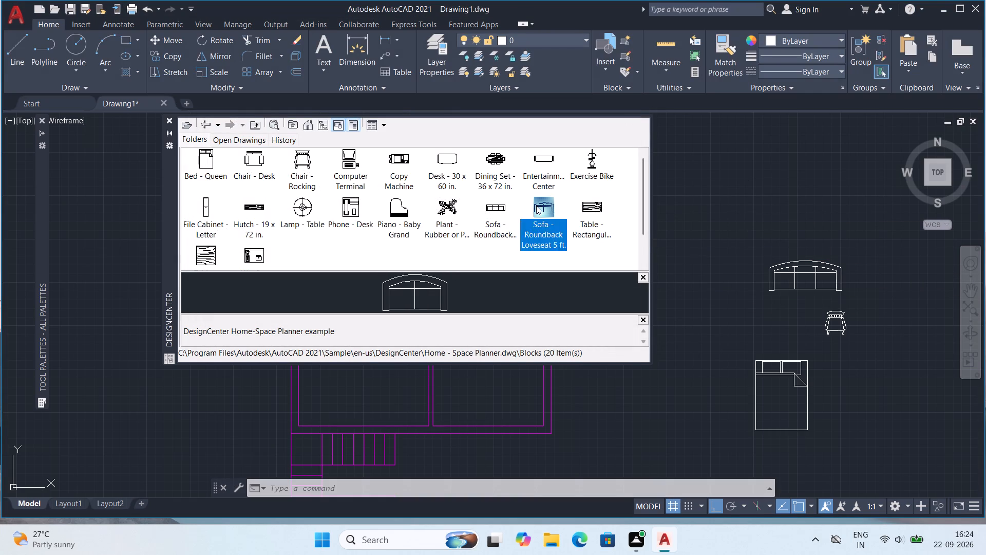
pyautogui.click(497, 311)
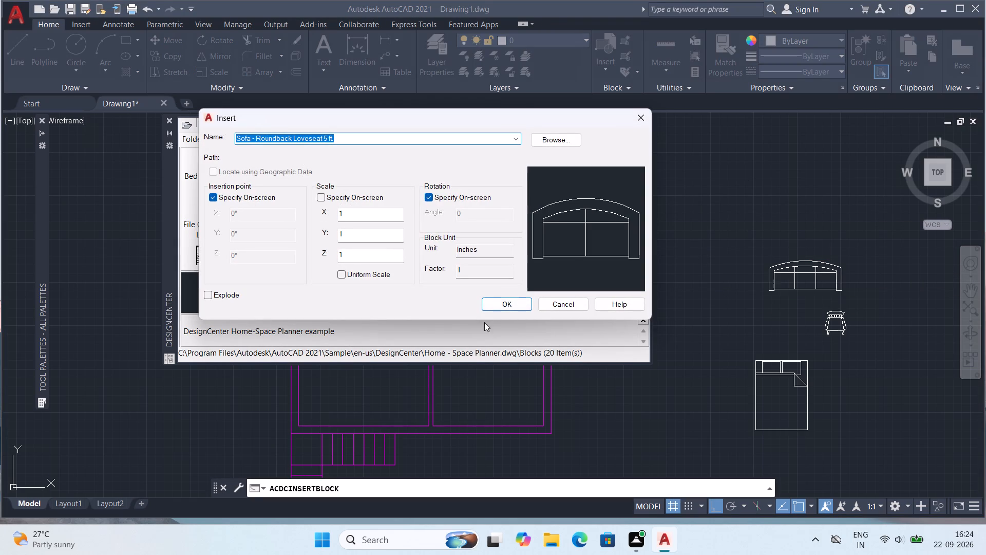
pyautogui.click(495, 305)
pyautogui.doubleClick(791, 208)
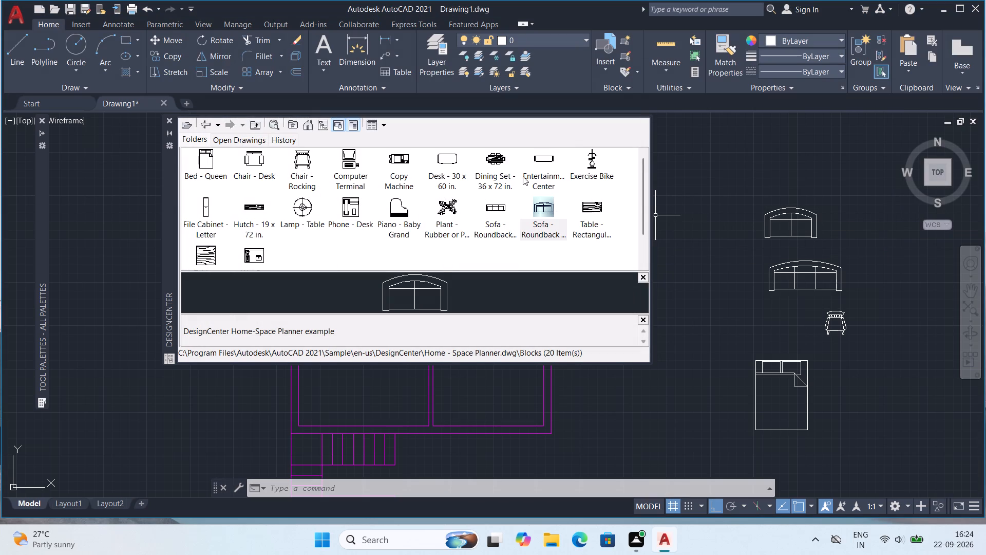
# Insert the Dining Set - 36 x 72 in. block at scale 1 east of the sofas, rotated so its length runs north-south.
pyautogui.doubleClick(505, 159)
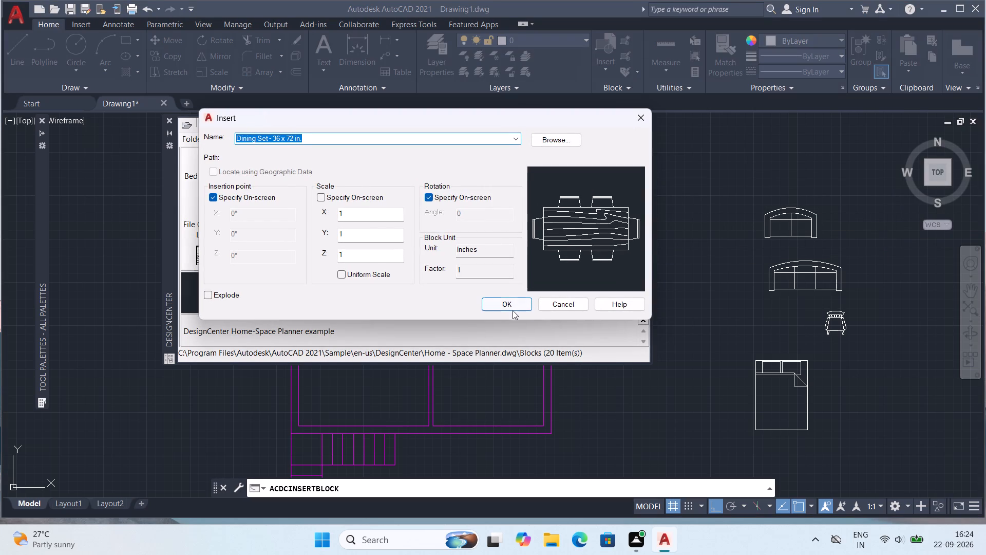
pyautogui.click(511, 301)
pyautogui.click(880, 262)
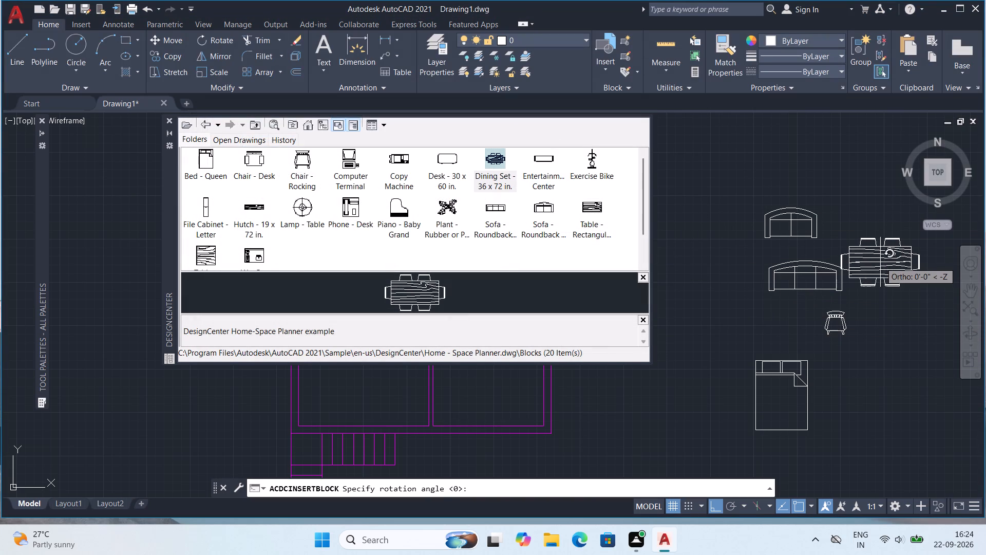
pyautogui.click(880, 262)
pyautogui.click(888, 286)
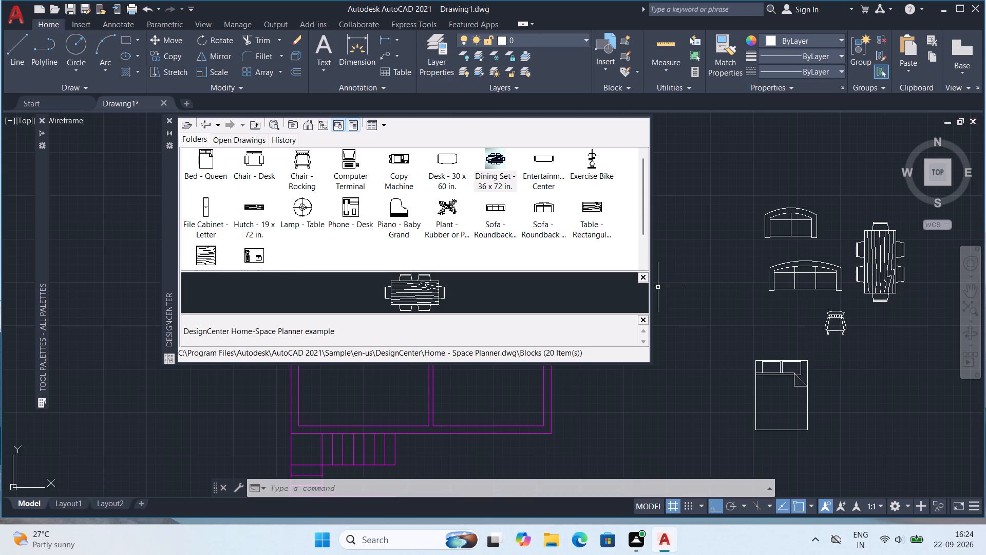
# Insert the Lamp - Table block in the empty space west of the rocking chair.
pyautogui.doubleClick(306, 203)
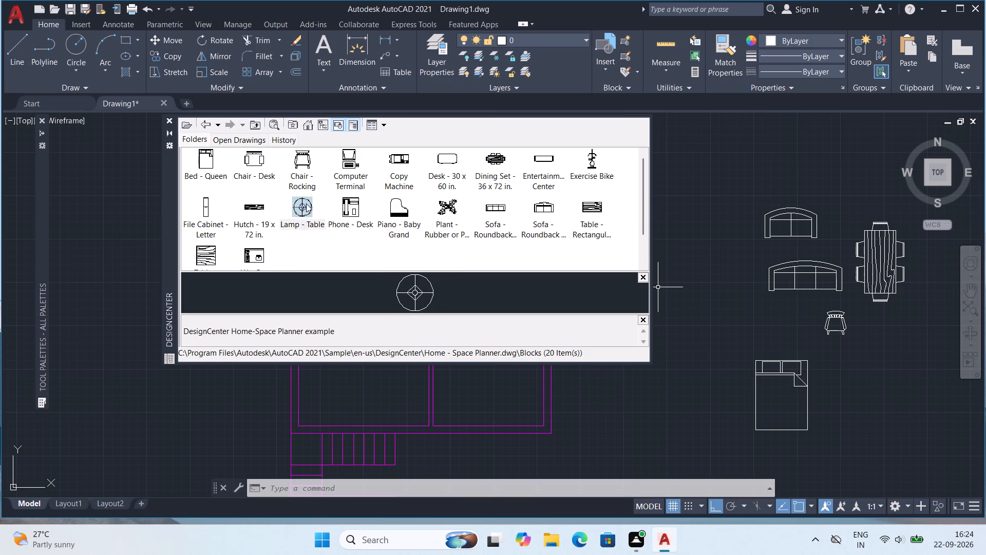
pyautogui.click(516, 305)
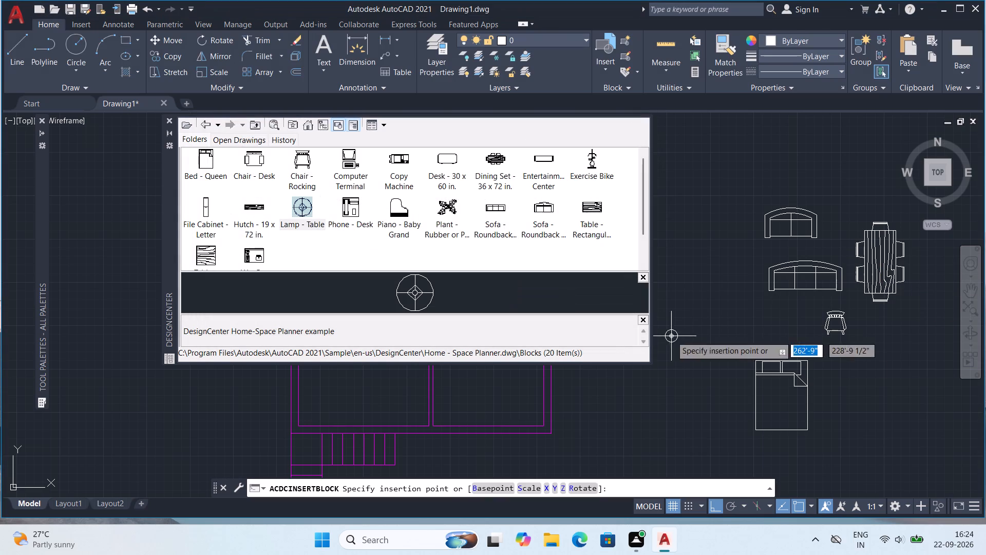
pyautogui.doubleClick(703, 328)
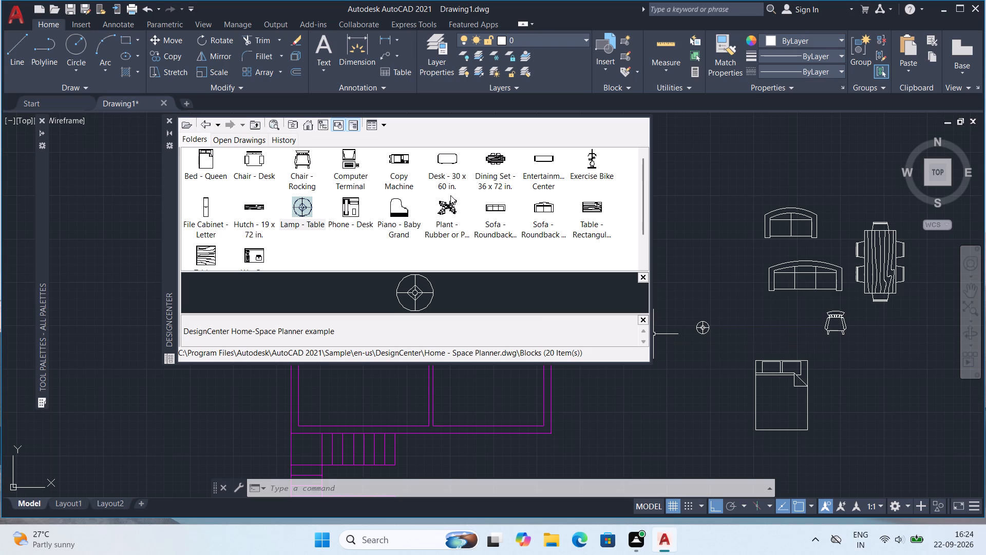
# Insert the Kitchen Layout - 7 x 8 ft block from Kitchens.dwg at scale 1 and 0° rotation, east of the bed, and close DesignCenter.
pyautogui.click(306, 128)
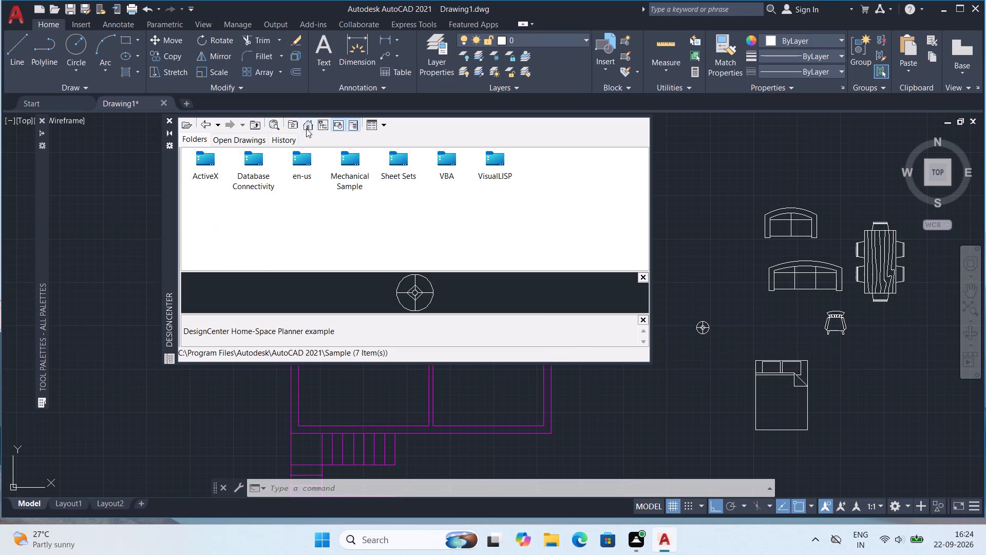
pyautogui.doubleClick(308, 163)
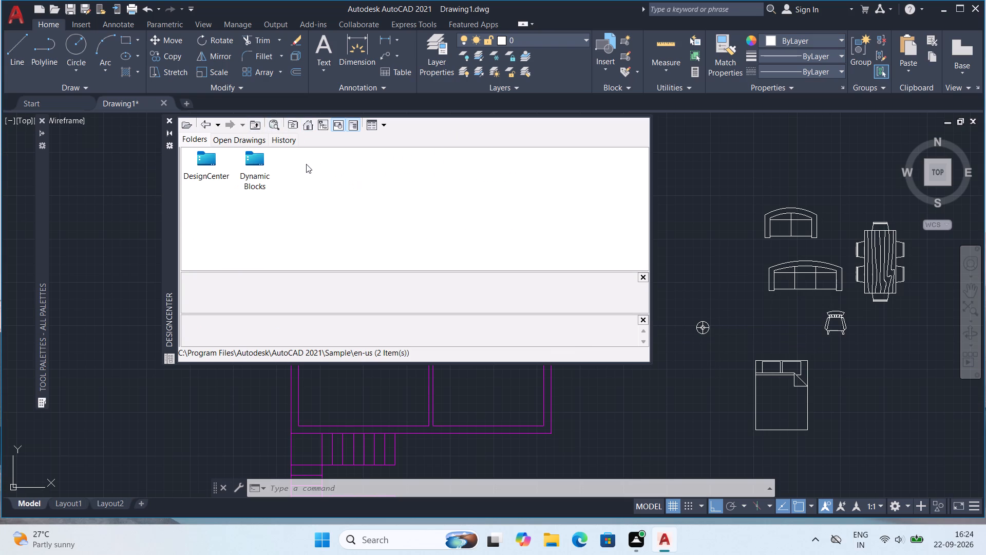
pyautogui.doubleClick(205, 158)
pyautogui.doubleClick(206, 158)
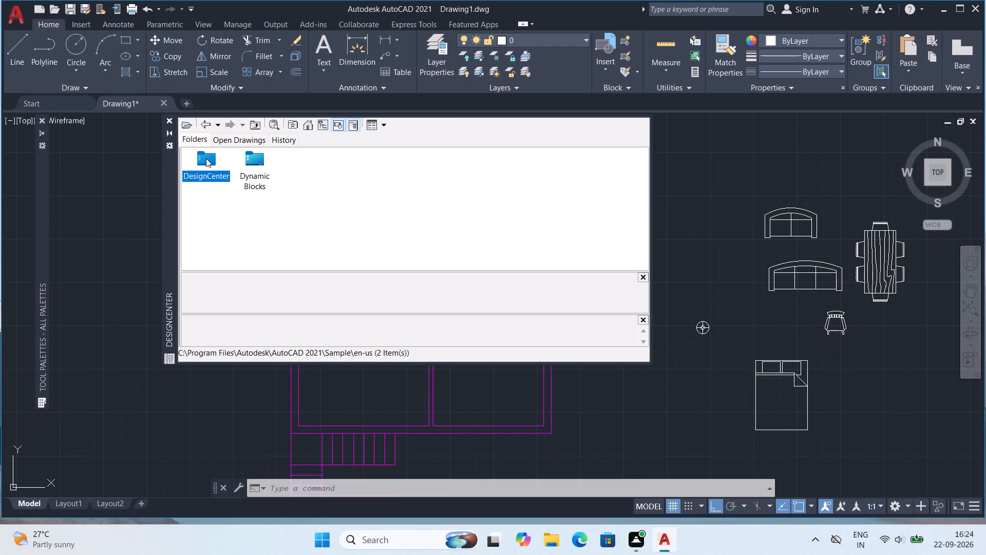
pyautogui.doubleClick(295, 210)
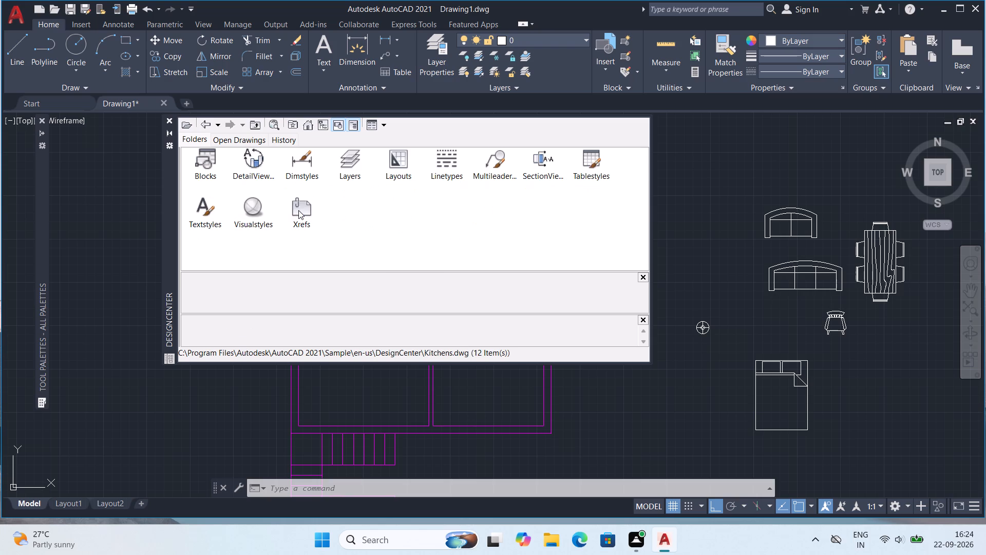
pyautogui.doubleClick(210, 163)
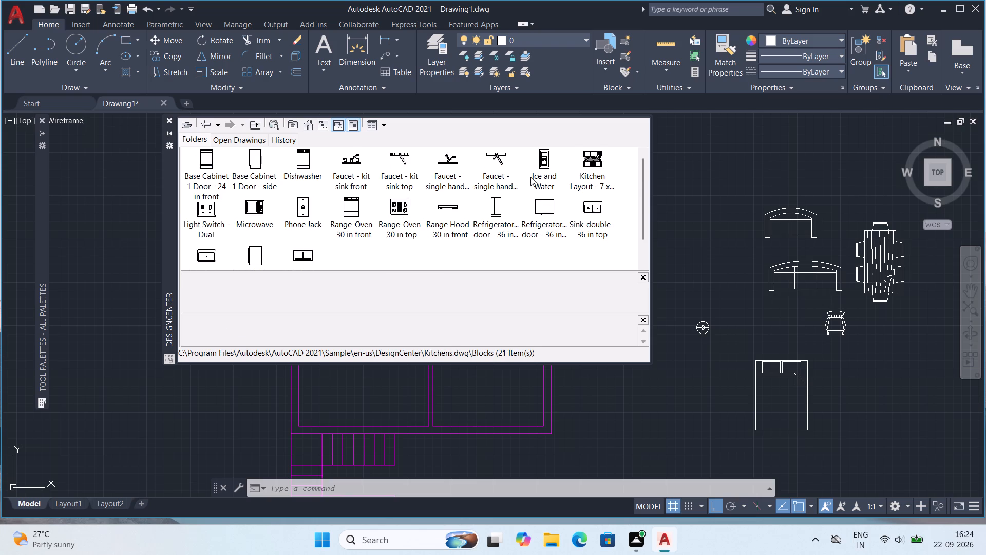
pyautogui.click(584, 155)
pyautogui.doubleClick(584, 155)
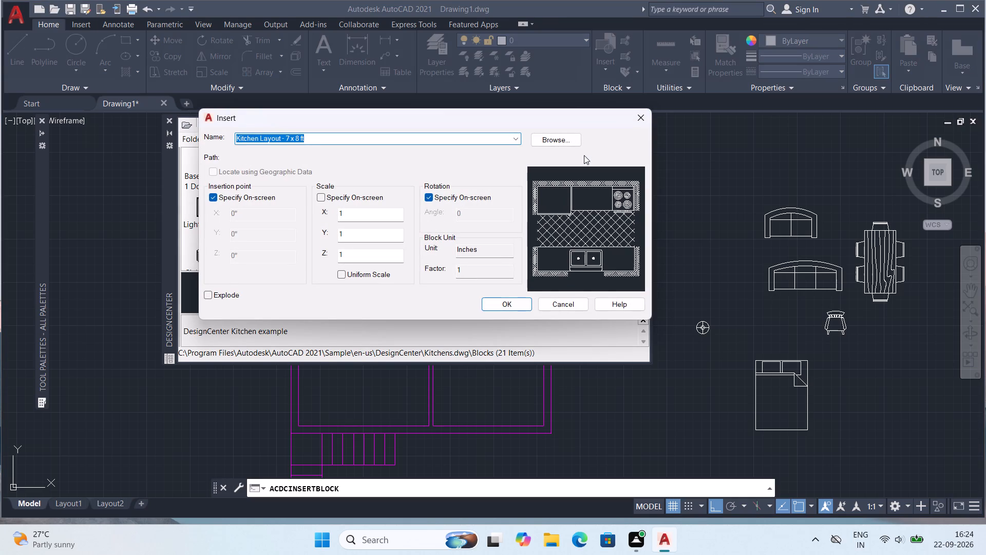
pyautogui.click(503, 300)
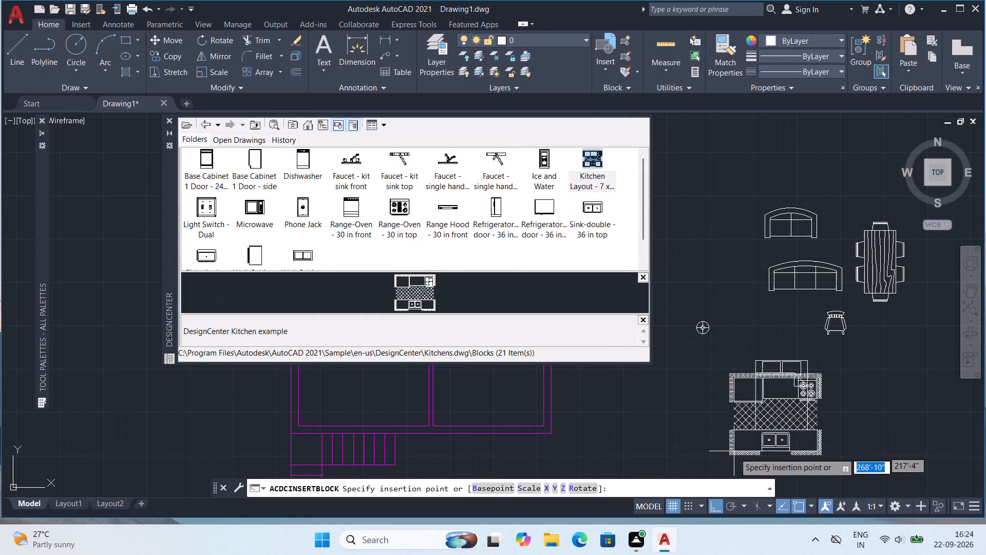
pyautogui.click(840, 446)
pyautogui.click(841, 445)
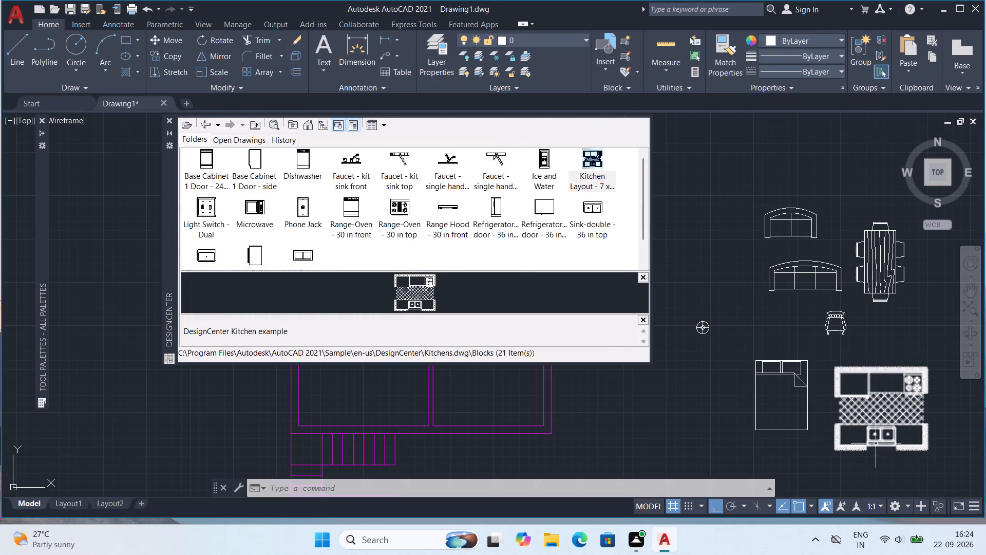
pyautogui.click(174, 120)
# Copy the kitchen layout block into the northeast room of the floor plan.
pyautogui.scroll(-1, 668, 290)
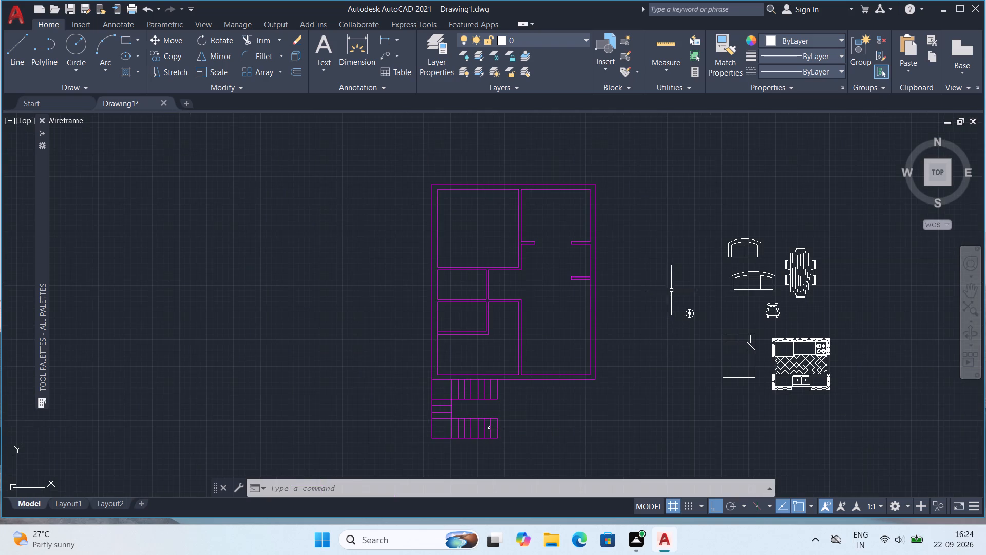
pyautogui.moveTo(671, 290); pyautogui.dragTo(607, 303, button='middle')
pyautogui.scroll(1, 527, 251)
pyautogui.click(862, 437)
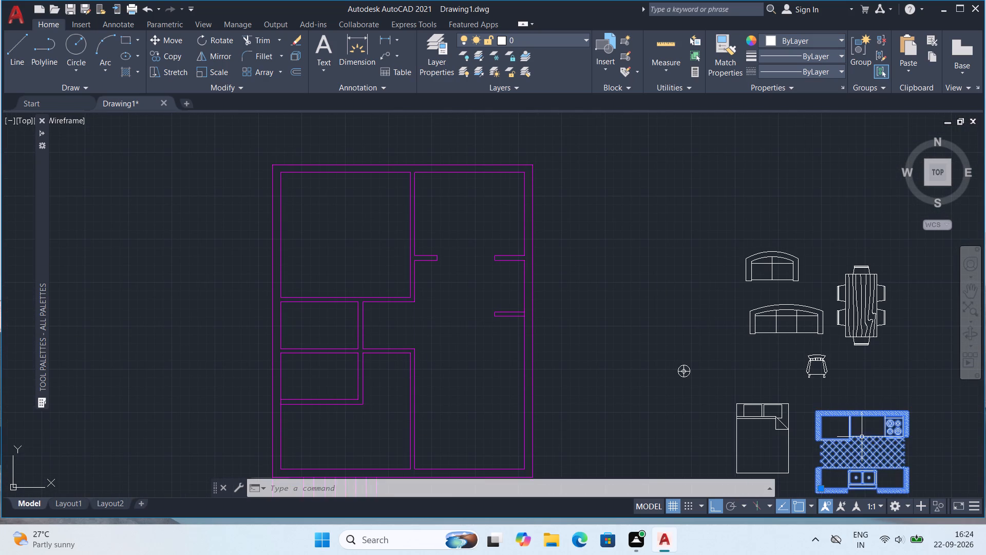
pyautogui.hotkey('ctrl', 'c')
pyautogui.hotkey('ctrl', 'v')
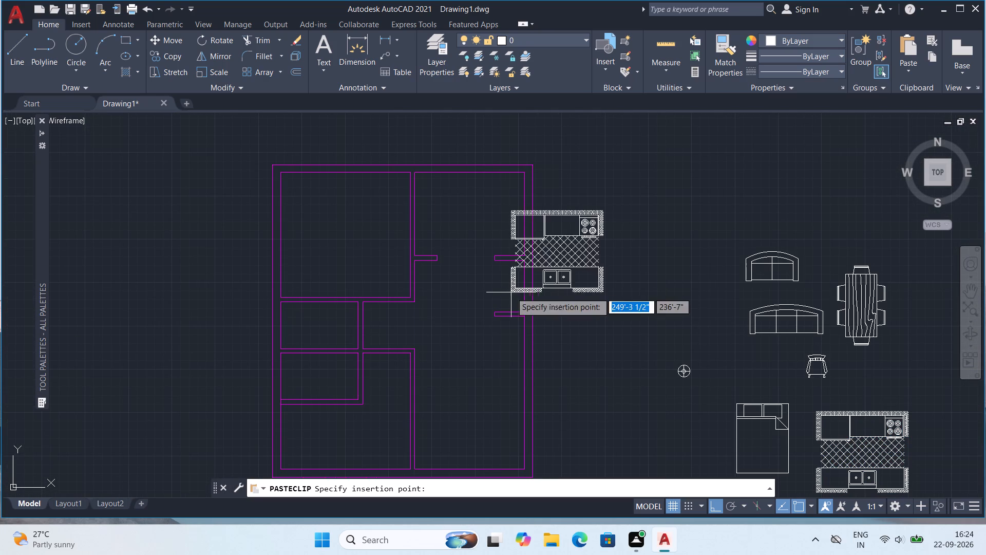
pyautogui.click(430, 256)
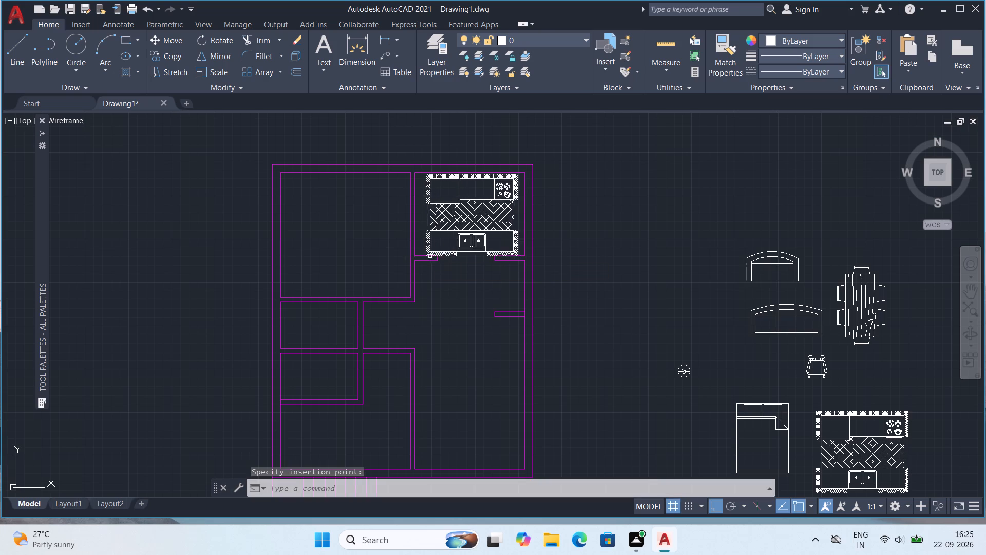
# Move the kitchen layout copy about 7" east, toward the east wall of the northeast room.
pyautogui.scroll(2, 490, 262)
pyautogui.moveTo(554, 237); pyautogui.dragTo(561, 388, button='middle')
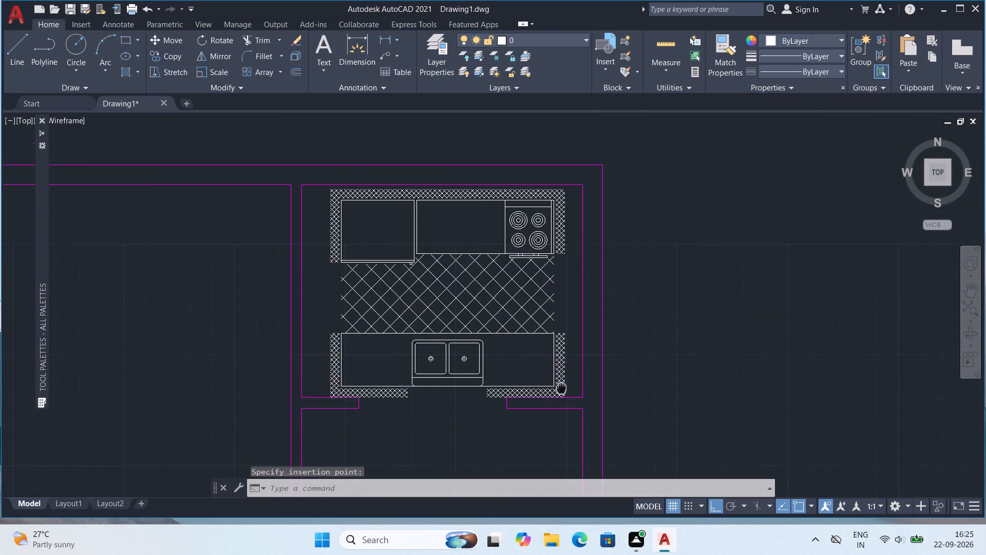
pyautogui.moveTo(561, 388); pyautogui.dragTo(562, 387, button='middle')
pyautogui.click(570, 376)
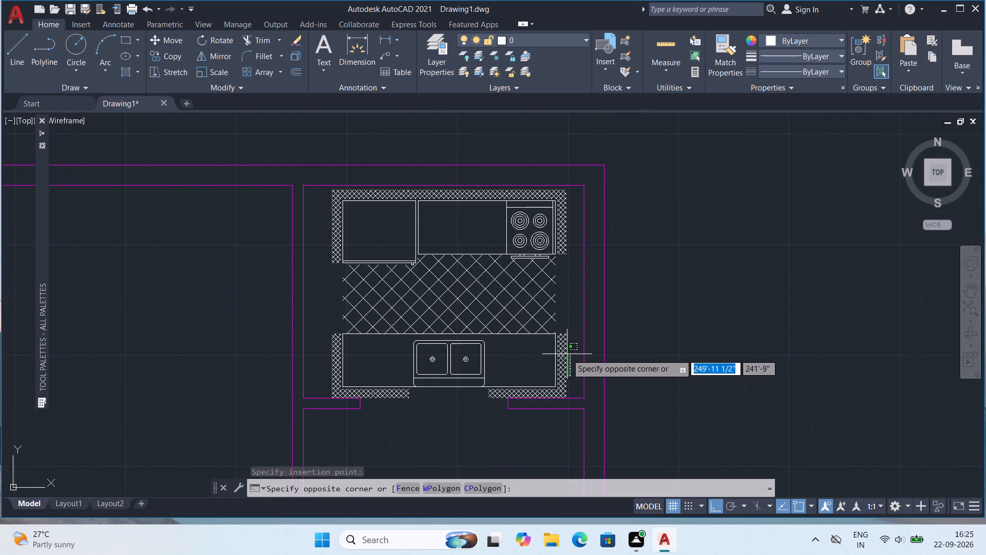
pyautogui.click(567, 354)
pyautogui.click(564, 345)
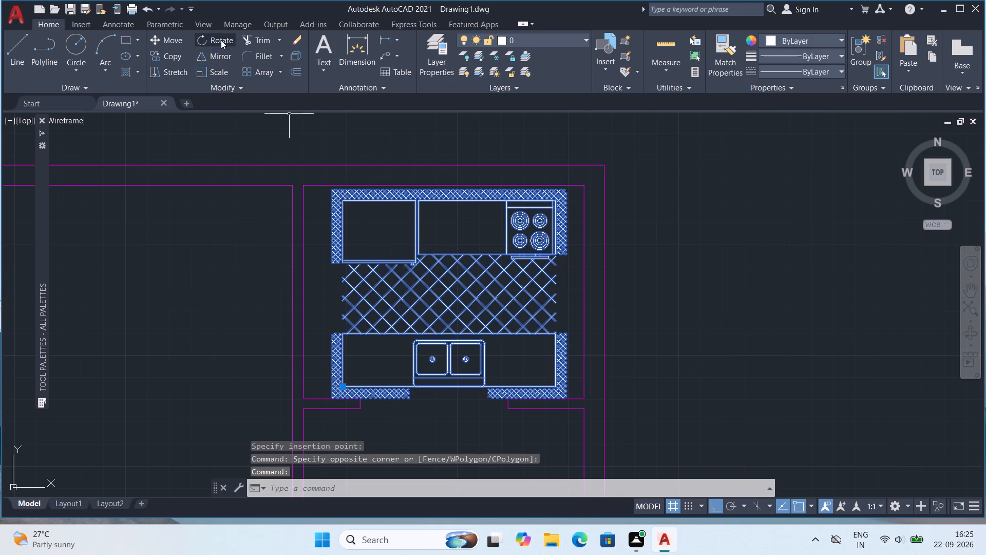
pyautogui.click(153, 34)
pyautogui.scroll(1, 631, 221)
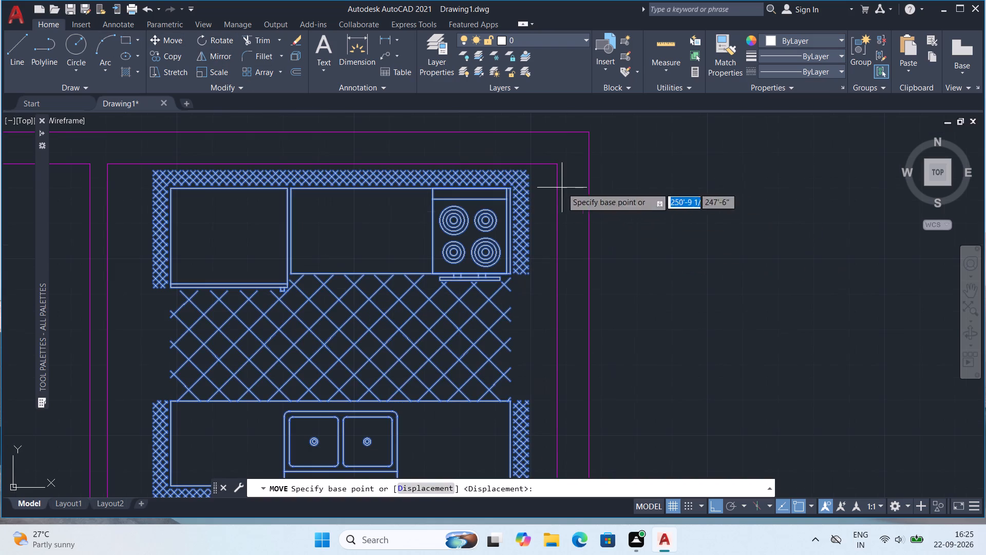
pyautogui.click(523, 173)
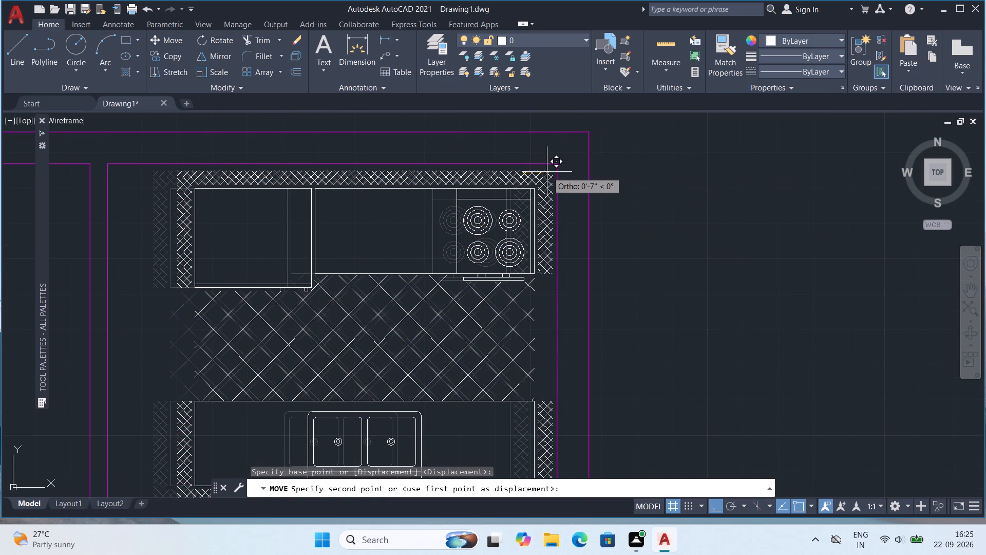
pyautogui.click(547, 171)
# Copy the queen bed block into the northwest room, with its headboard near the north wall.
pyautogui.scroll(-2, 601, 196)
pyautogui.moveTo(635, 243); pyautogui.dragTo(628, 229, button='middle')
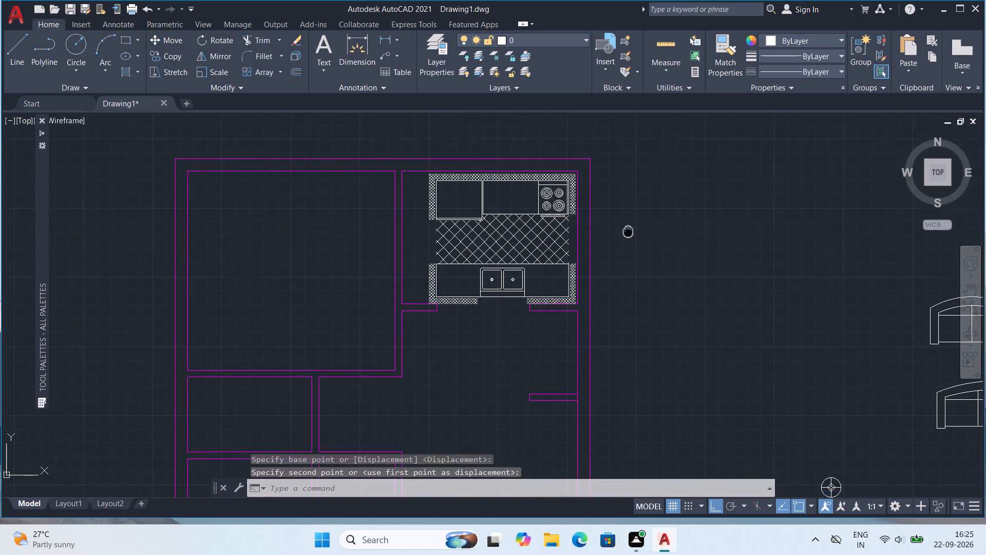
pyautogui.moveTo(628, 229); pyautogui.dragTo(625, 221, button='middle')
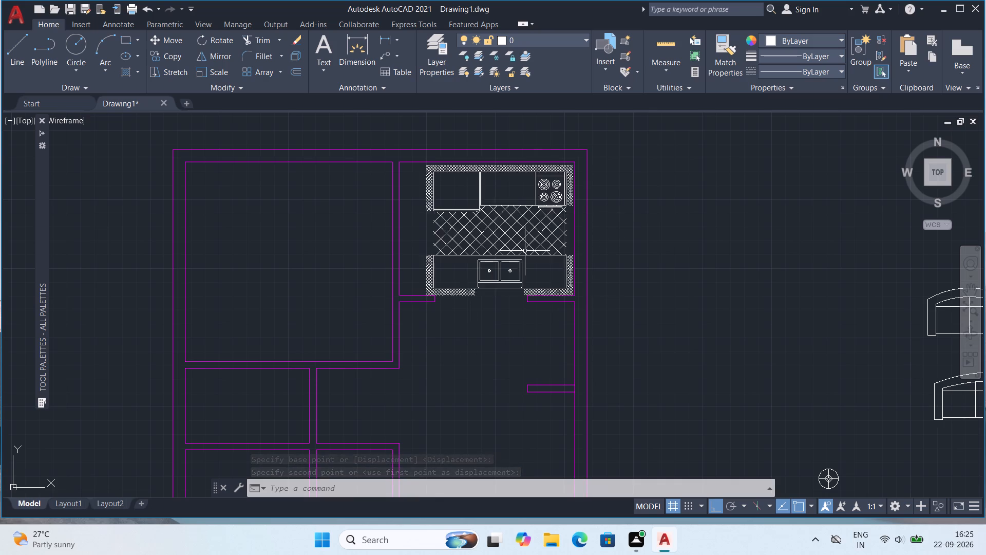
pyautogui.scroll(-1, 540, 200)
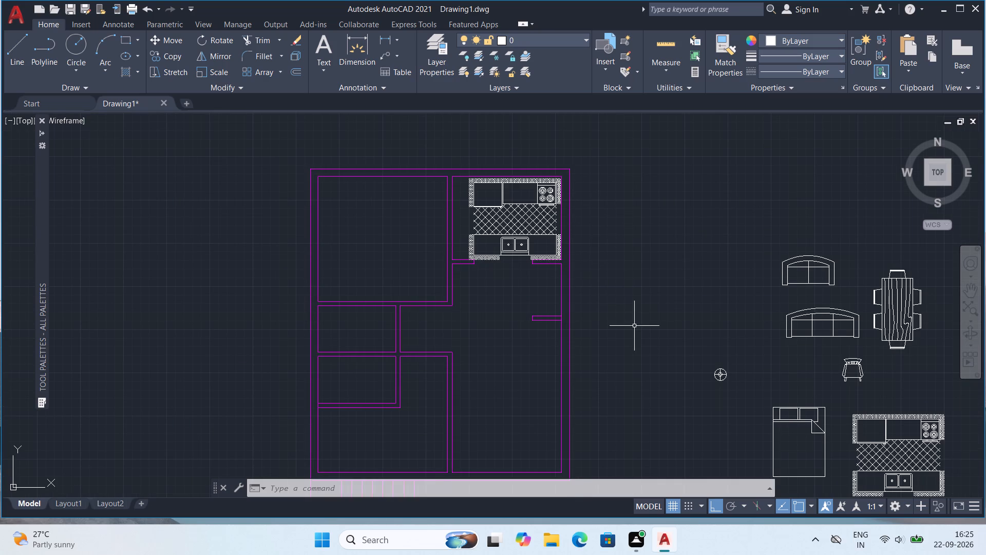
pyautogui.moveTo(631, 323); pyautogui.dragTo(616, 301, button='middle')
pyautogui.click(806, 390)
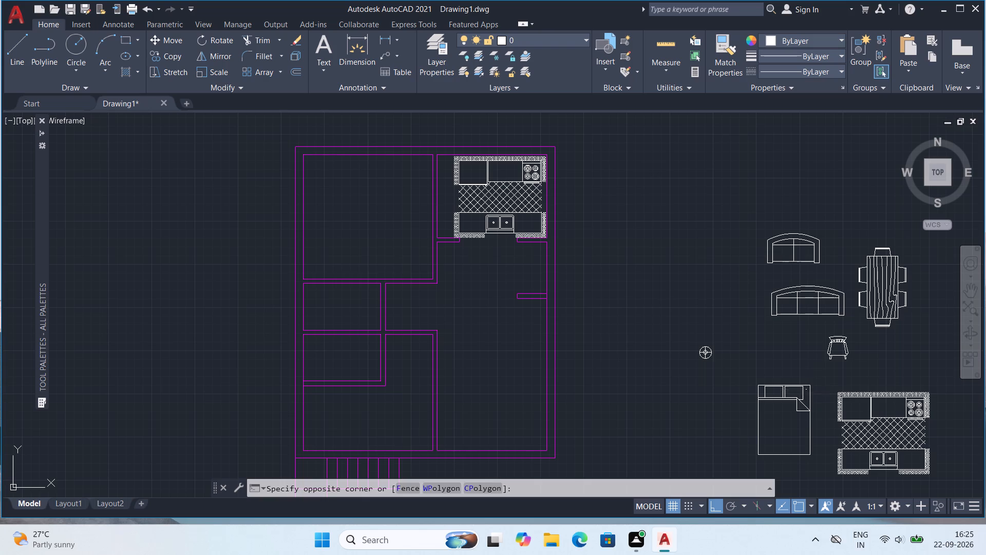
pyautogui.click(786, 384)
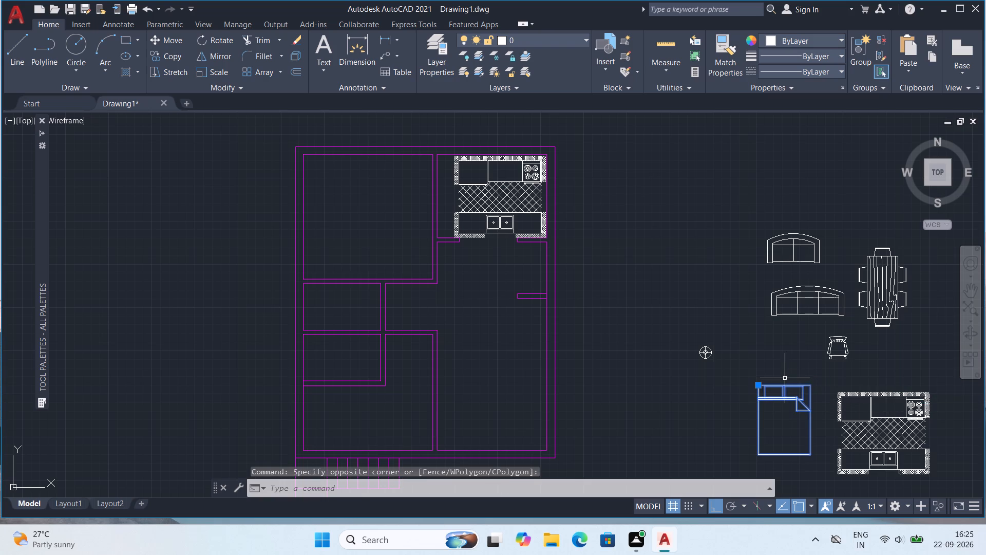
pyautogui.hotkey('ctrl', 'c')
pyautogui.hotkey('ctrl', 'v')
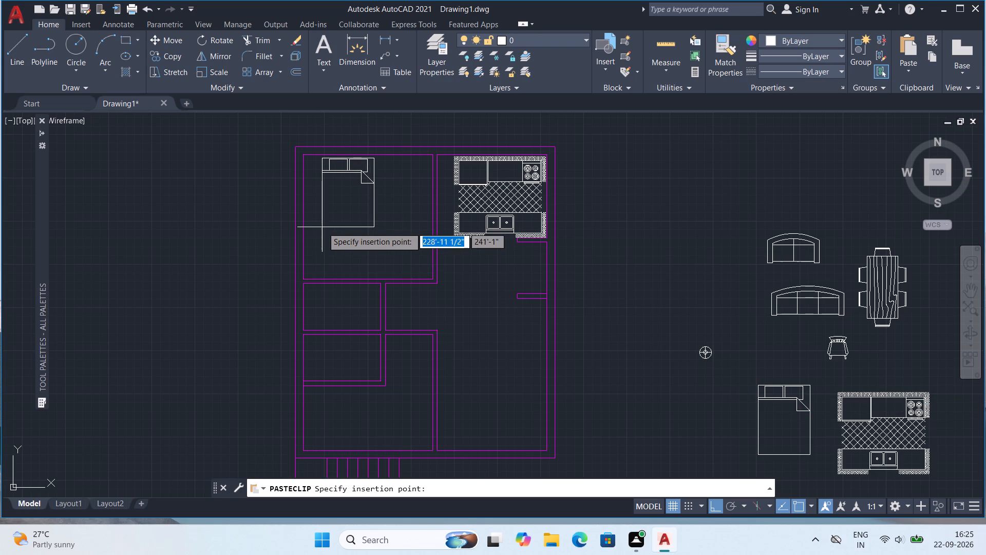
pyautogui.click(323, 225)
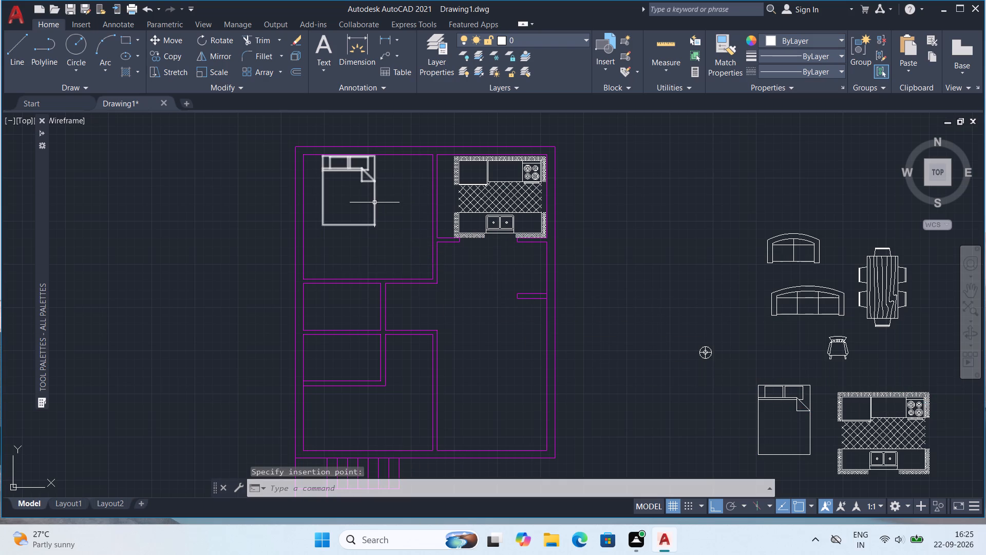
# Move the queen bed copy in the northwest room about 1' east along the north wall.
pyautogui.click(374, 202)
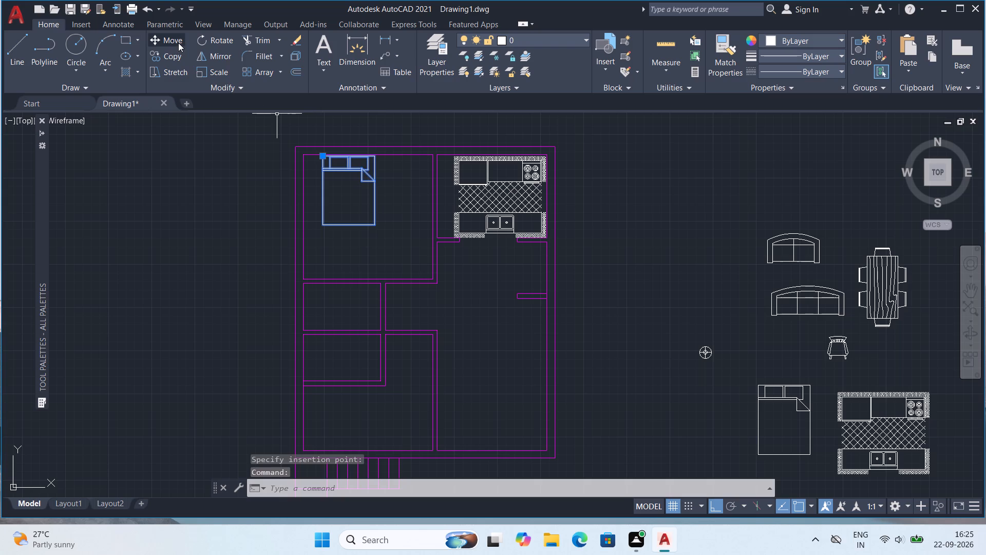
pyautogui.click(178, 43)
pyautogui.click(376, 223)
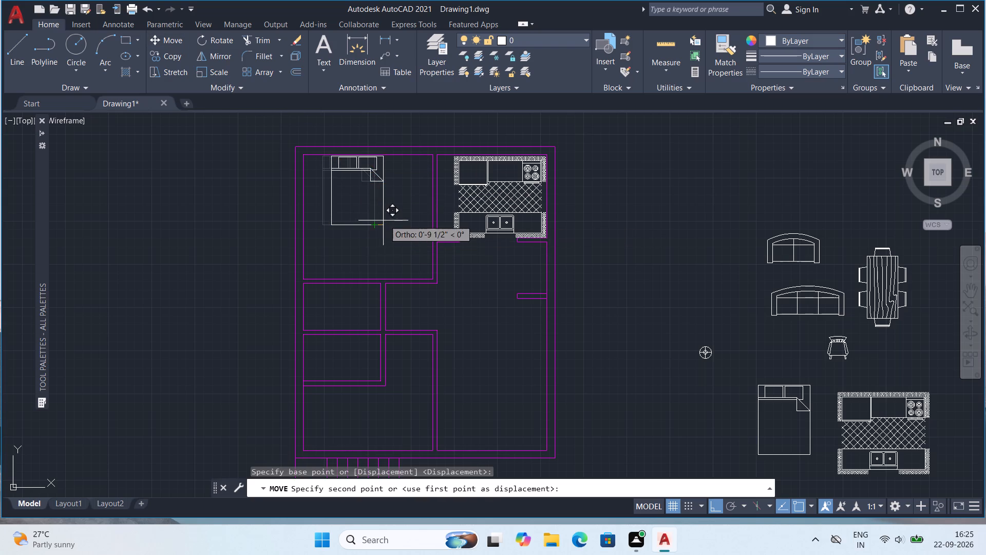
pyautogui.click(386, 220)
# Copy the small round lamp block to both sides of the bed's headboard in the northwest room.
pyautogui.click(707, 350)
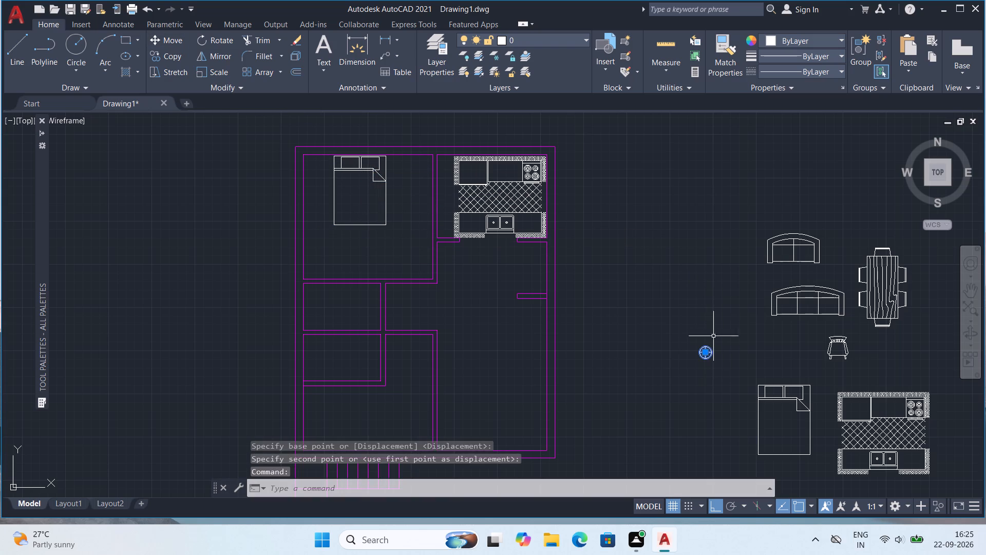
pyautogui.hotkey('ctrl', 'c')
pyautogui.hotkey('ctrl', 'v')
pyautogui.scroll(2, 383, 146)
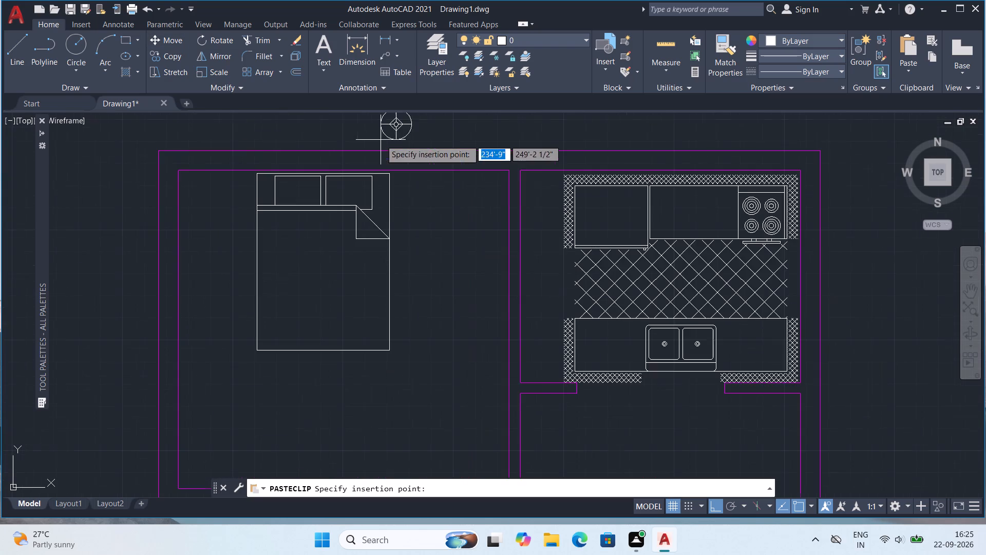
pyautogui.click(394, 205)
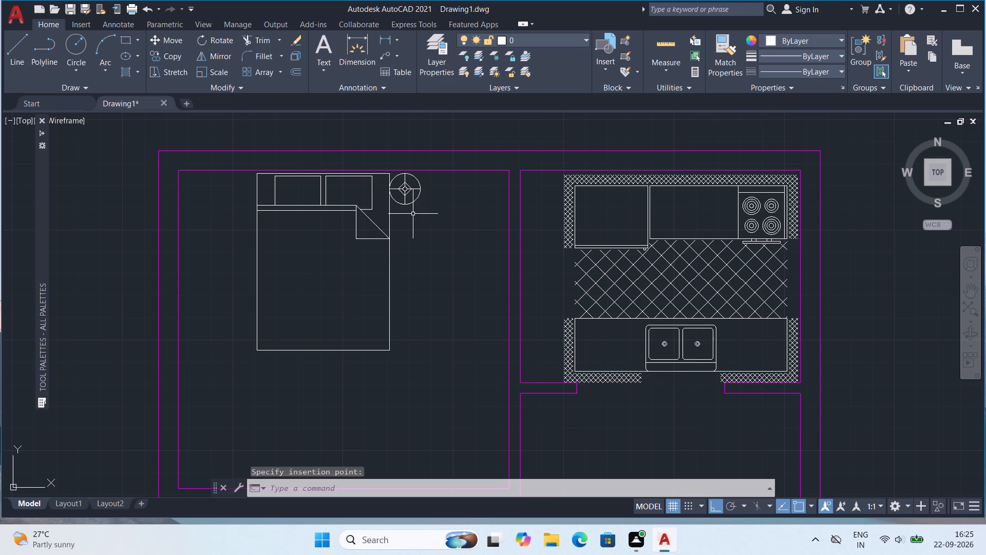
pyautogui.hotkey('ctrl', 'v')
pyautogui.scroll(1, 223, 197)
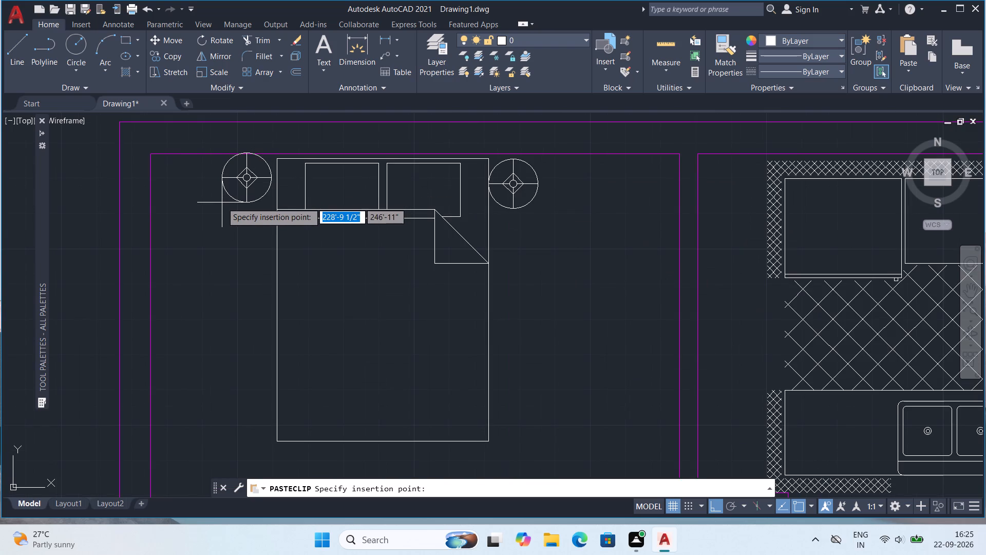
pyautogui.click(226, 206)
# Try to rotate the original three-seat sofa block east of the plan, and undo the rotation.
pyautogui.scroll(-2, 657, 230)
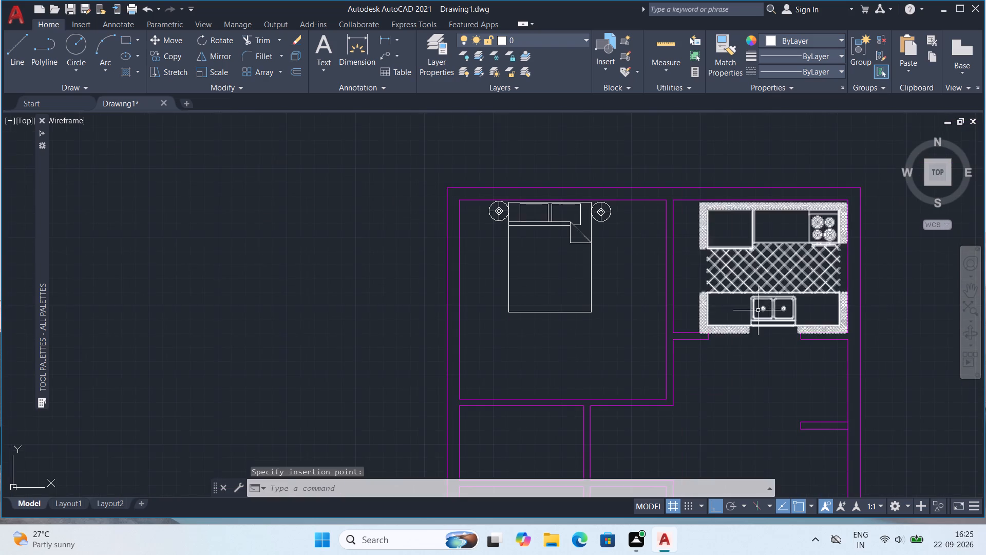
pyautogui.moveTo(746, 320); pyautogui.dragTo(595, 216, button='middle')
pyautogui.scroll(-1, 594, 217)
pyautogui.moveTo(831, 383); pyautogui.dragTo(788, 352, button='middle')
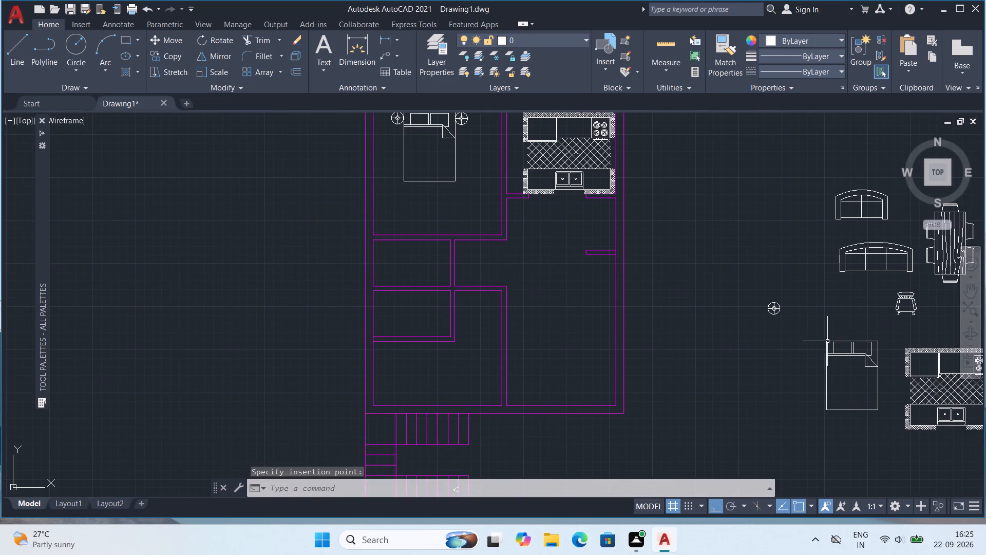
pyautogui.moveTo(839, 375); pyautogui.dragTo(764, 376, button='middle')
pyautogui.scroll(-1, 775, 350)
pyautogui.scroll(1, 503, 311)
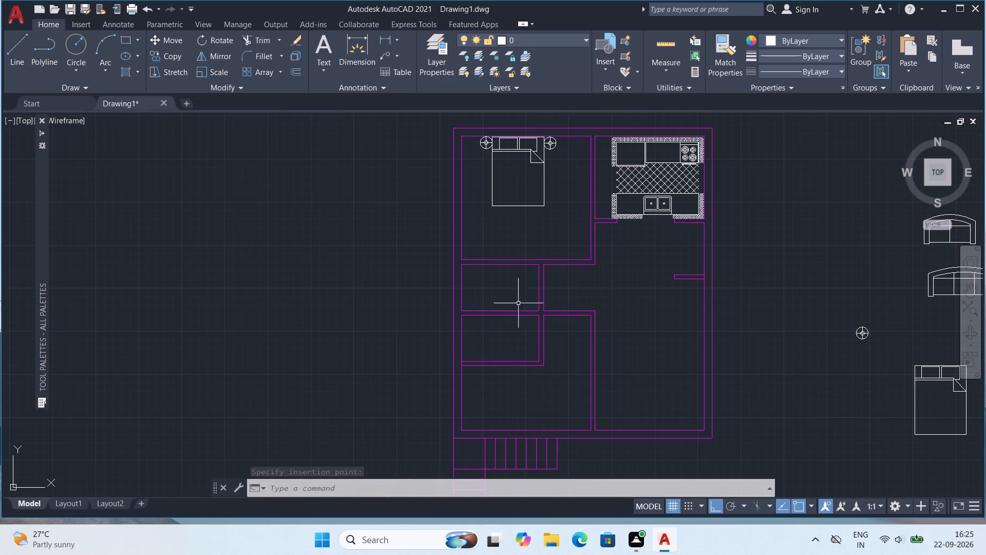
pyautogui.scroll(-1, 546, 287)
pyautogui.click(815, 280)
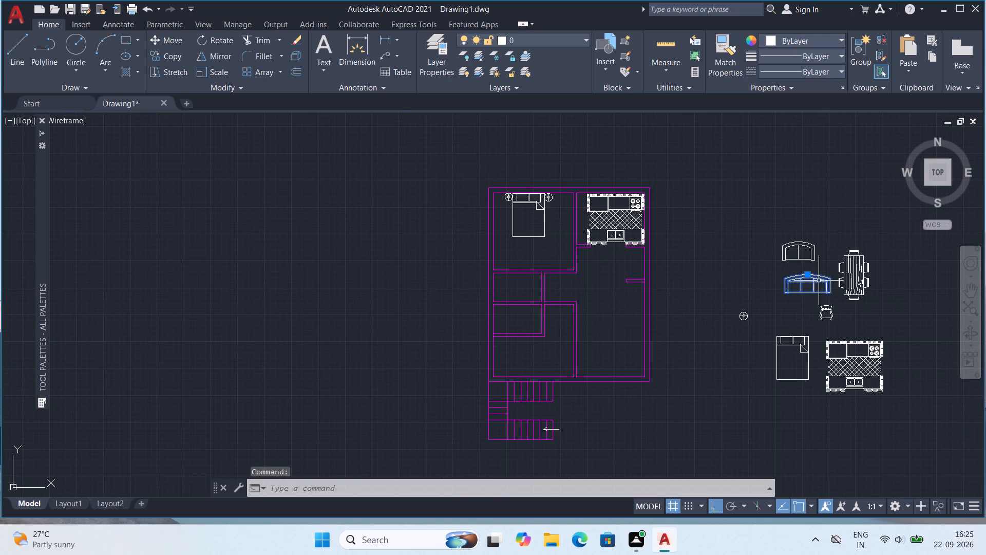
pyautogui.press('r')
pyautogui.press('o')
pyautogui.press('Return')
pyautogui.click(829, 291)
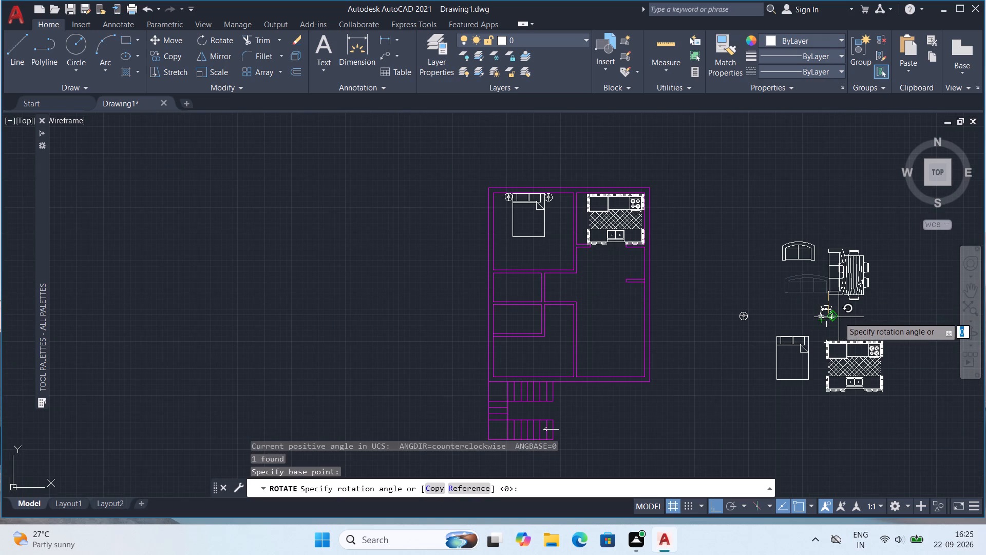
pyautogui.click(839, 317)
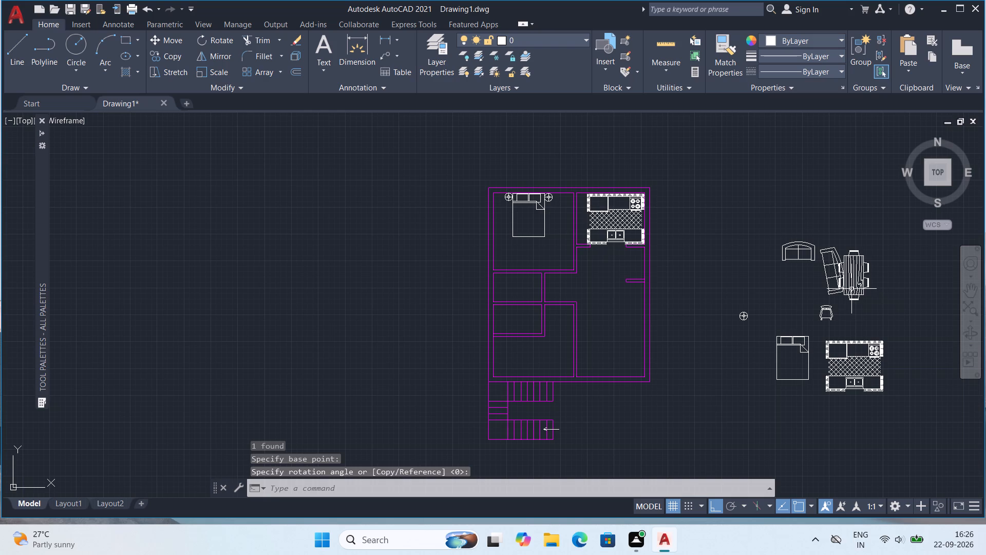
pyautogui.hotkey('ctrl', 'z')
# Copy the three-seat sofa block into the empty space northeast of the floor plan.
pyautogui.click(802, 280)
pyautogui.hotkey('ctrl', 'c')
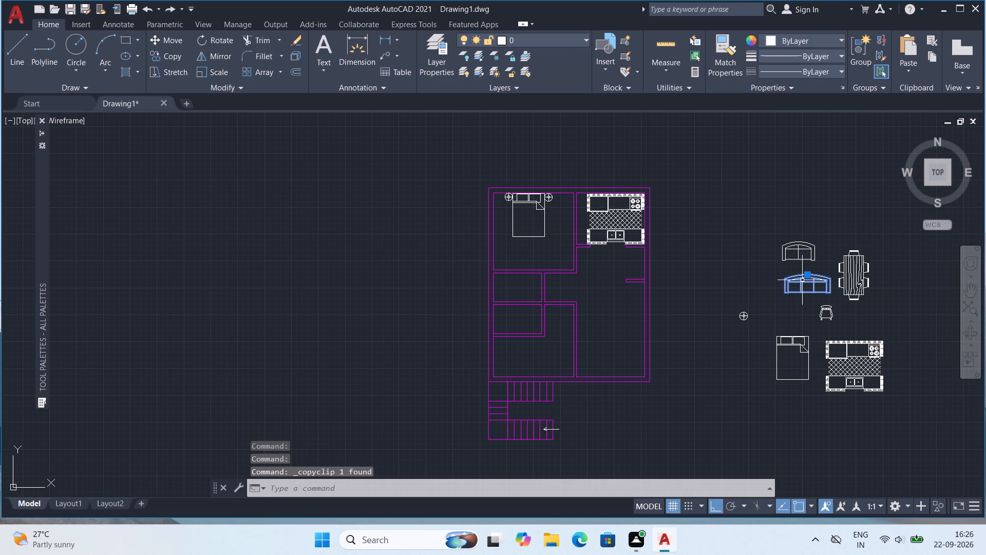
pyautogui.hotkey('ctrl', 'v')
pyautogui.click(712, 169)
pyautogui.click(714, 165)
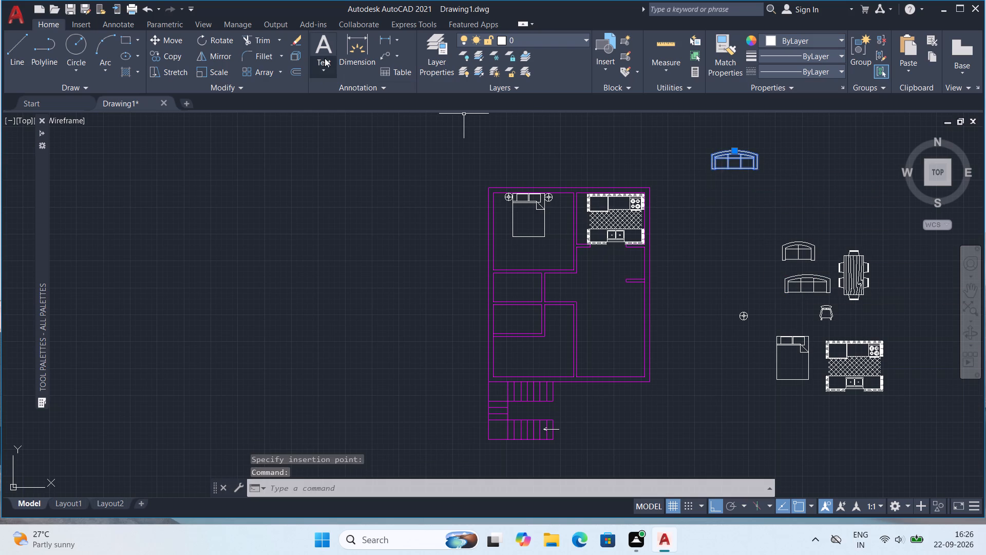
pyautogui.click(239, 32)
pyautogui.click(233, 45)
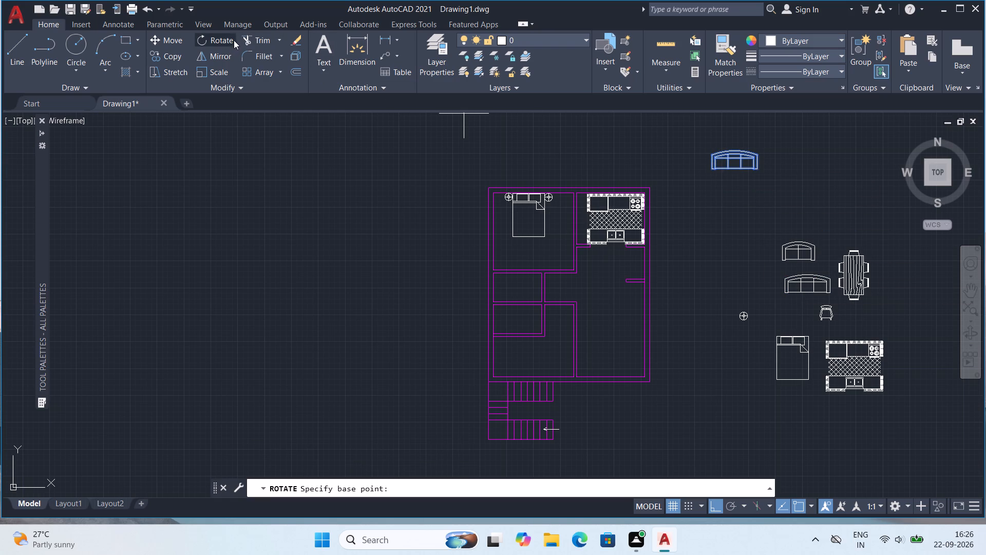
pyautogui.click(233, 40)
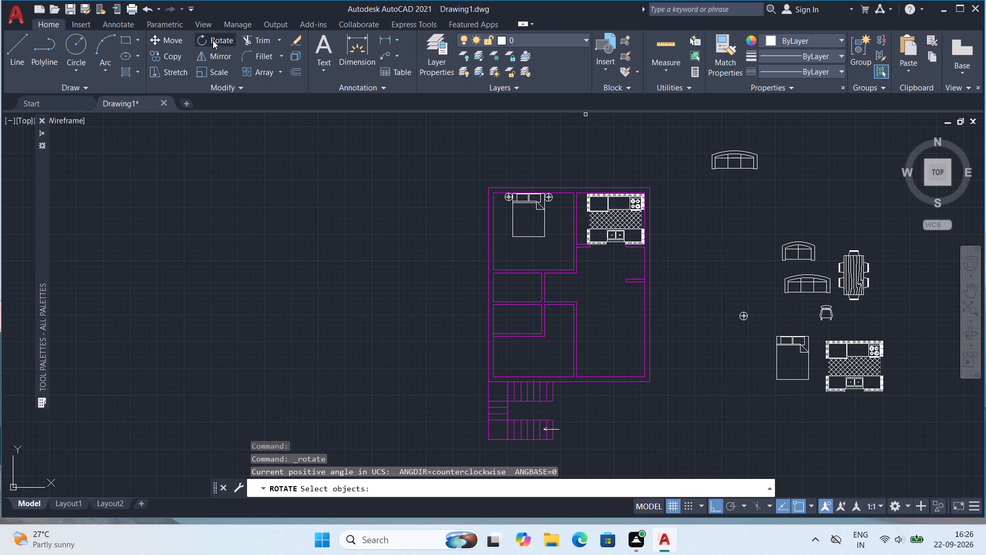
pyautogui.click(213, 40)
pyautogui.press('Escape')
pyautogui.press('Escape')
# Rotate the three-seat sofa copy northeast of the plan 270° about its southeast corner, so its back faces east.
pyautogui.click(725, 163)
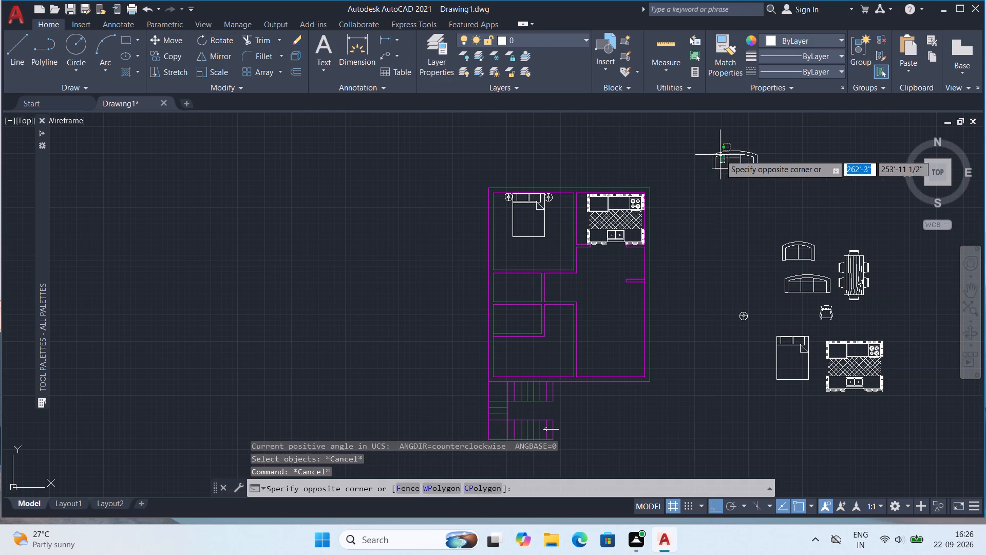
pyautogui.click(720, 153)
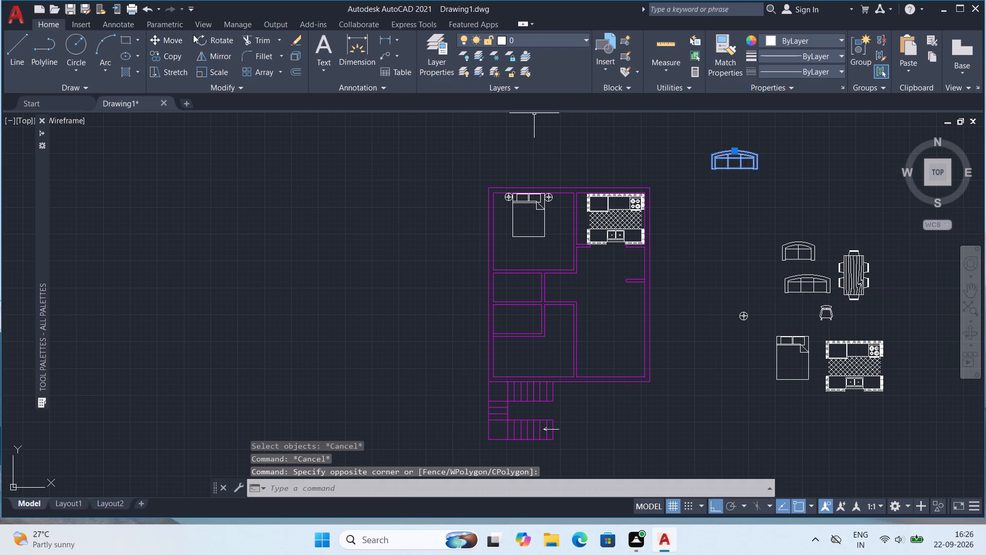
pyautogui.click(200, 37)
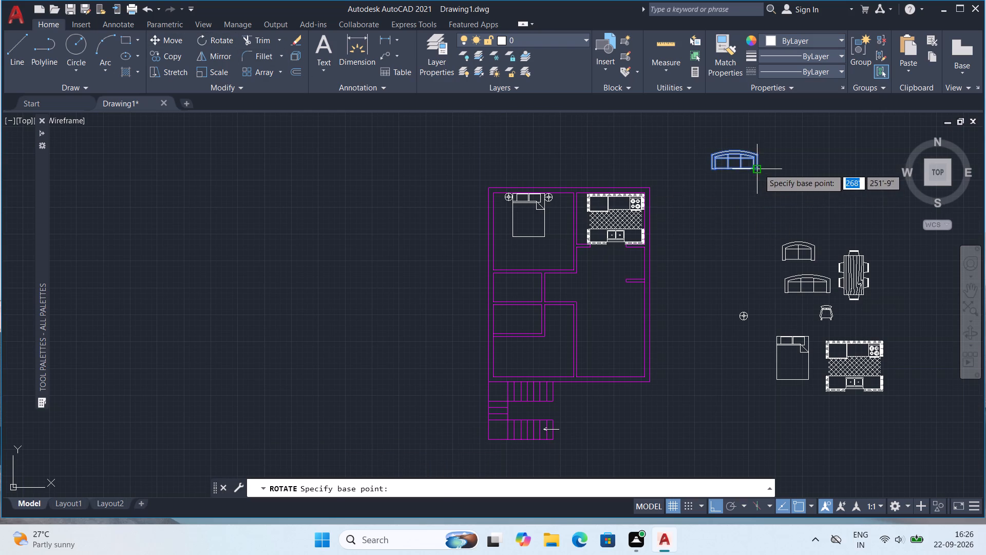
pyautogui.click(760, 168)
pyautogui.click(759, 212)
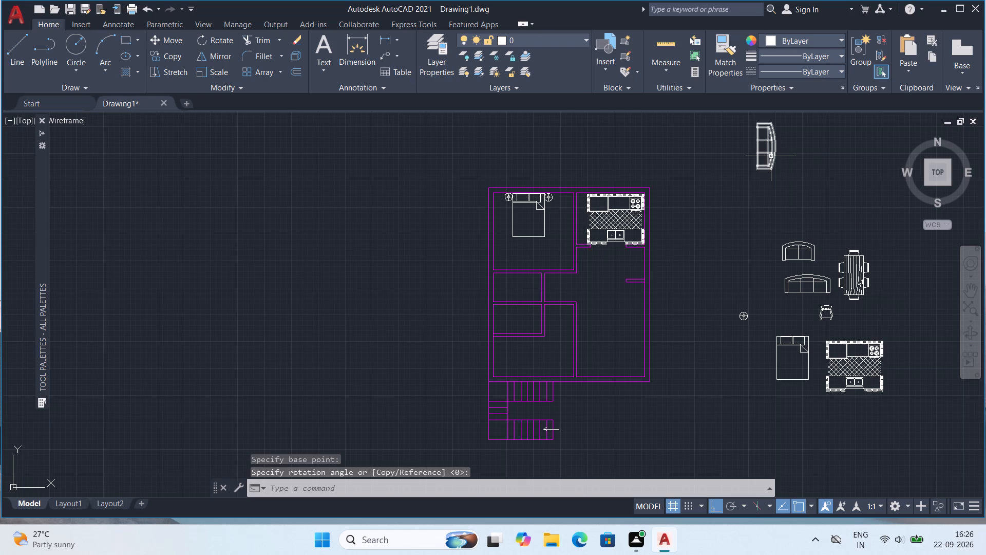
# Copy the rotated three-seat sofa into the southeast corner of the living room, with its back against the east wall.
pyautogui.click(771, 156)
pyautogui.hotkey('ctrl', 'c')
pyautogui.hotkey('ctrl', 'v')
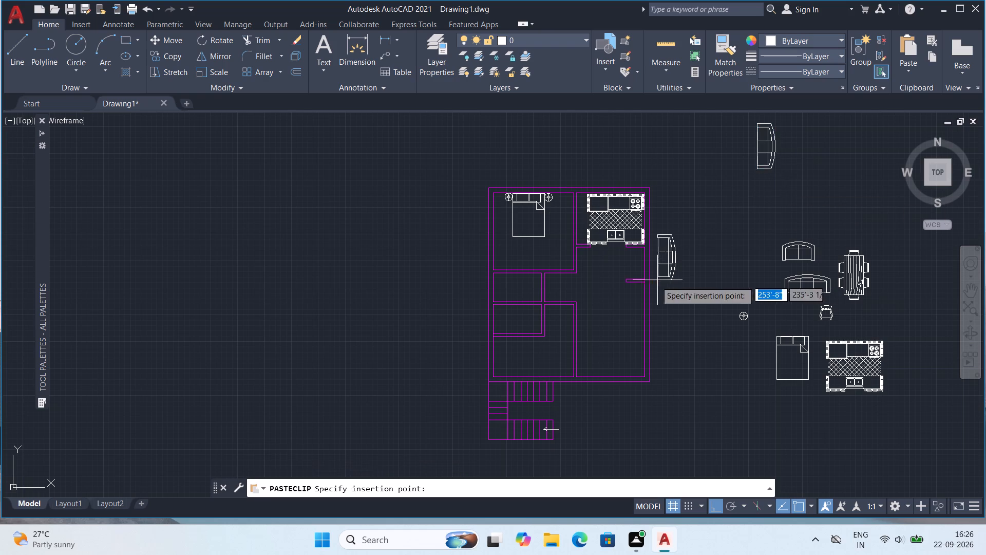
pyautogui.scroll(3, 651, 346)
pyautogui.moveTo(585, 430); pyautogui.dragTo(637, 234, button='middle')
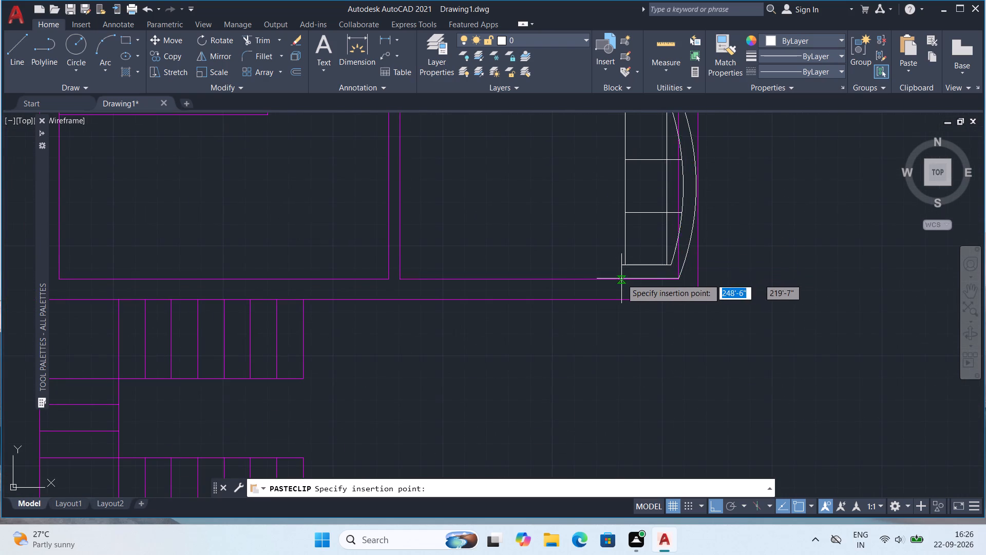
pyautogui.moveTo(584, 270); pyautogui.dragTo(560, 367, button='middle')
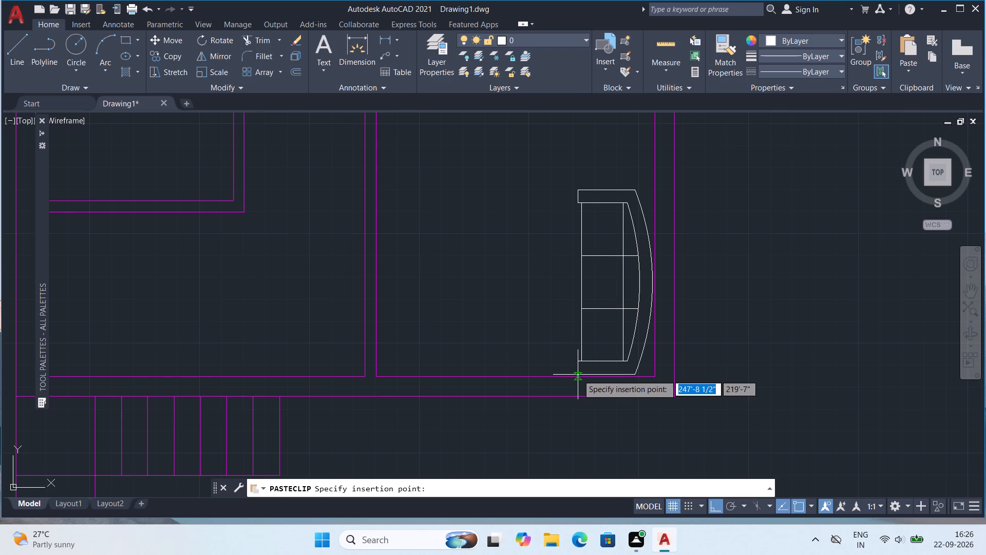
pyautogui.click(578, 375)
# Rotate the two-seat sofa block east of the plan 270° about its southeast corner, so its back faces east.
pyautogui.scroll(-2, 693, 237)
pyautogui.moveTo(694, 236); pyautogui.dragTo(641, 355, button='middle')
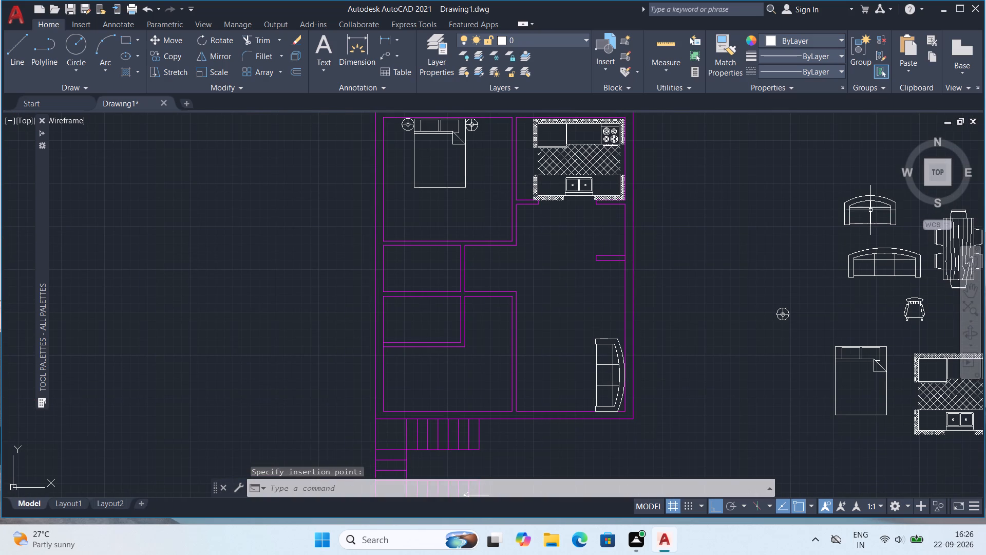
pyautogui.click(870, 211)
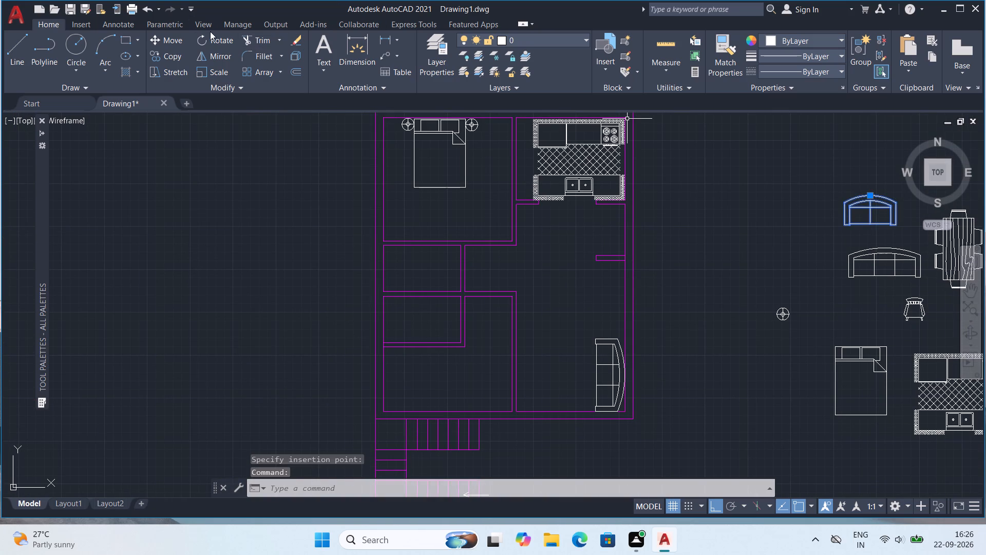
pyautogui.click(206, 40)
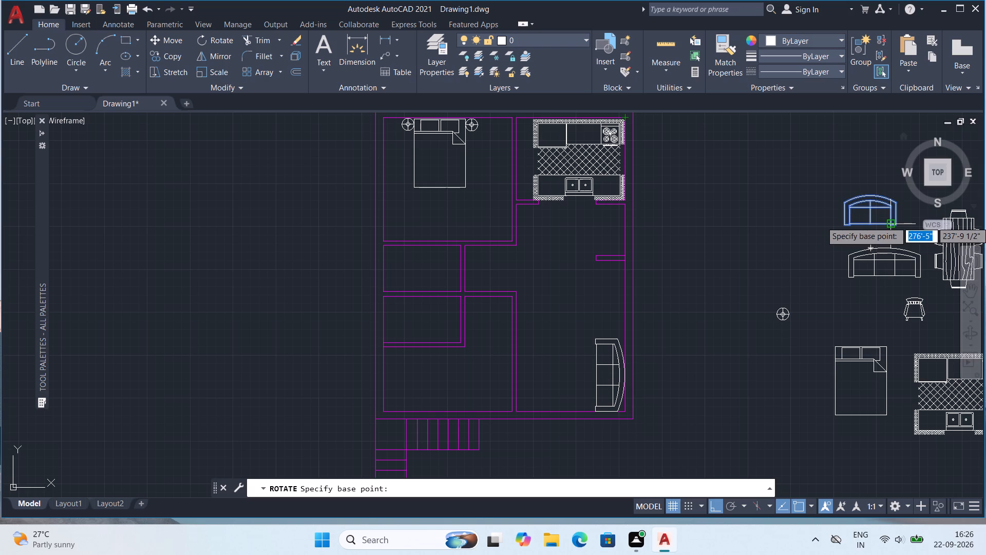
pyautogui.click(890, 224)
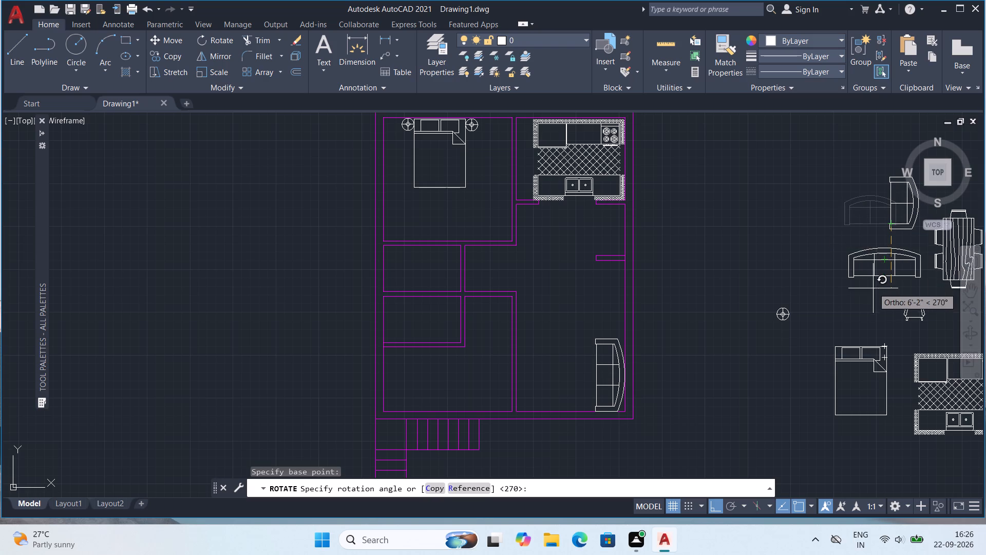
pyautogui.click(871, 307)
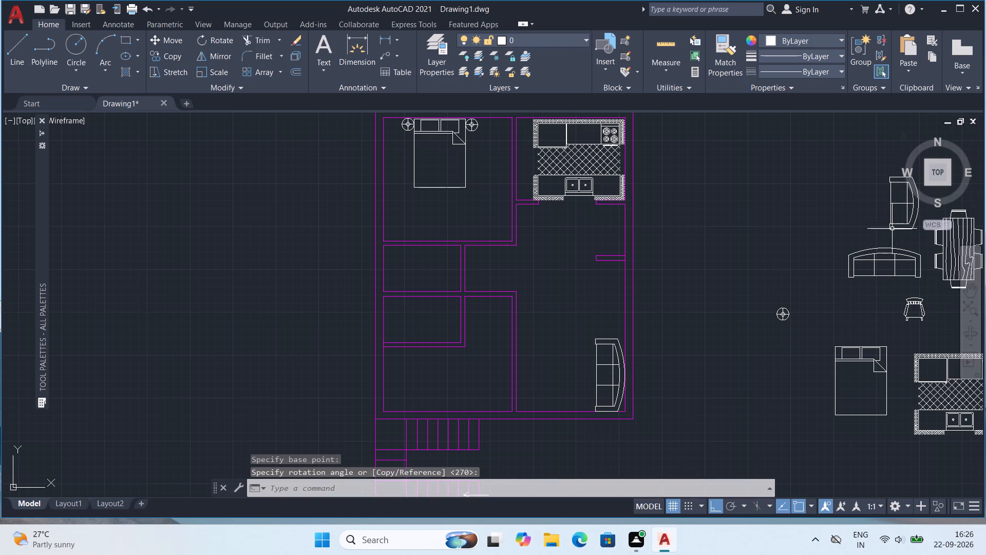
# Copy the rotated two-seat sofa into the living room along the east wall, directly north of the three-seat sofa.
pyautogui.moveTo(888, 224); pyautogui.dragTo(824, 242, button='middle')
pyautogui.click(845, 236)
pyautogui.hotkey('ctrl', 'c')
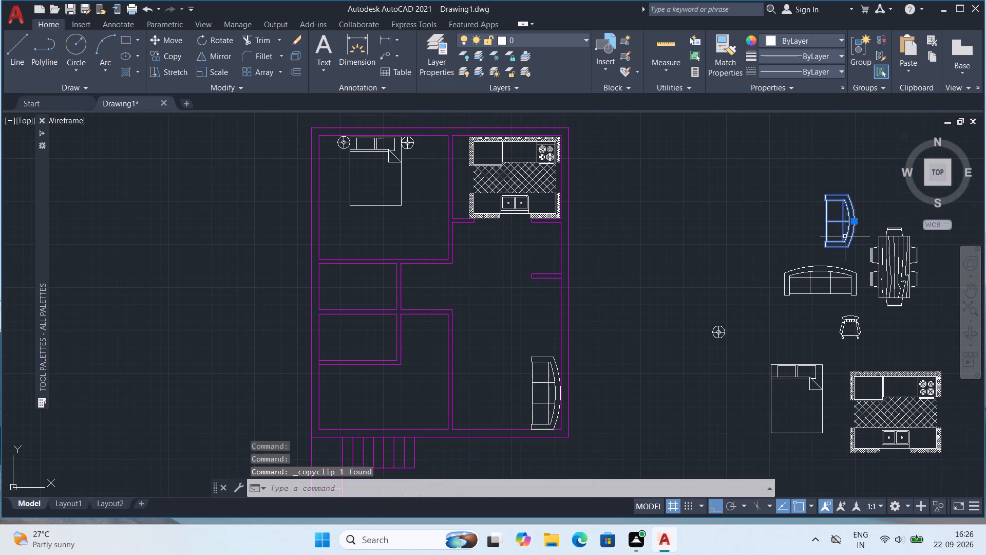
pyautogui.hotkey('ctrl', 'v')
pyautogui.scroll(2, 549, 314)
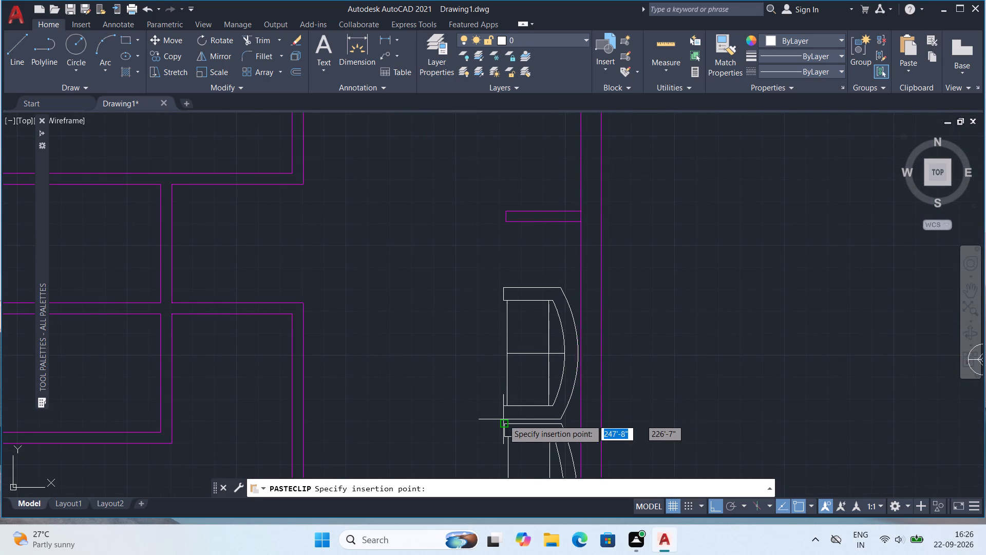
pyautogui.click(504, 417)
# Rotate the double bed block east of the plan 90° about its southeast corner, so its headboard faces west.
pyautogui.scroll(-2, 643, 346)
pyautogui.moveTo(670, 398); pyautogui.dragTo(667, 394, button='middle')
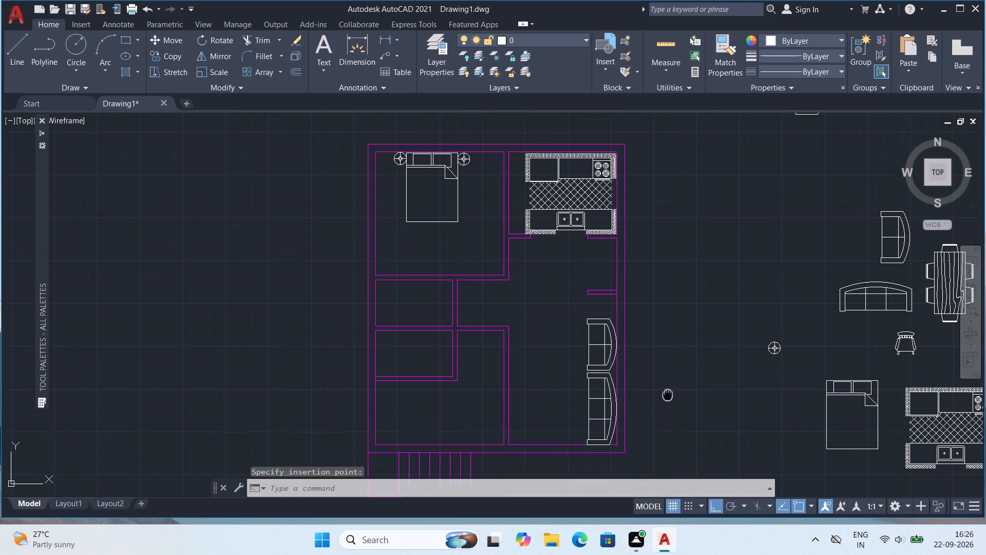
pyautogui.moveTo(667, 394); pyautogui.dragTo(647, 302, button='middle')
pyautogui.scroll(-1, 726, 317)
pyautogui.moveTo(713, 317); pyautogui.dragTo(703, 336, button='middle')
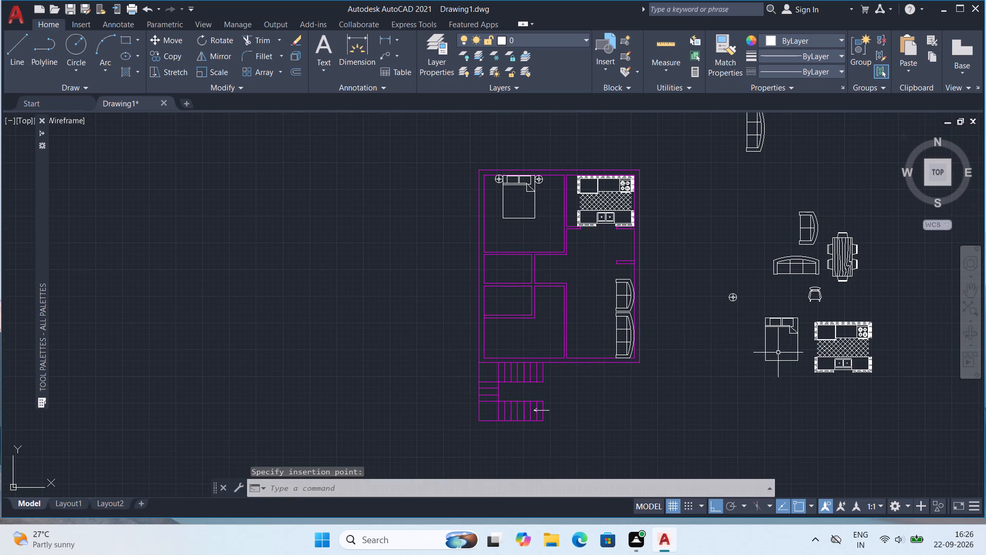
pyautogui.click(788, 321)
pyautogui.click(761, 312)
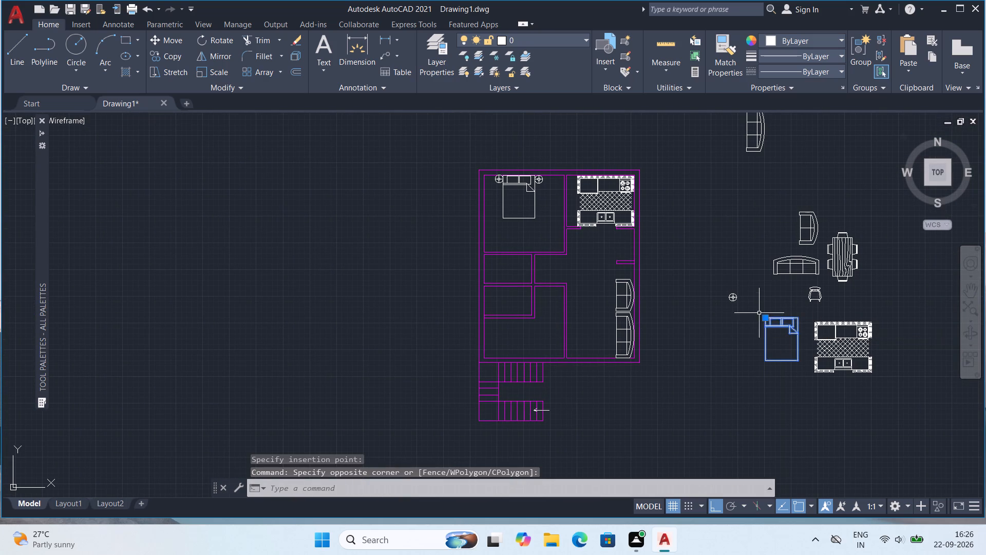
pyautogui.press('r')
pyautogui.press('o')
pyautogui.press('Return')
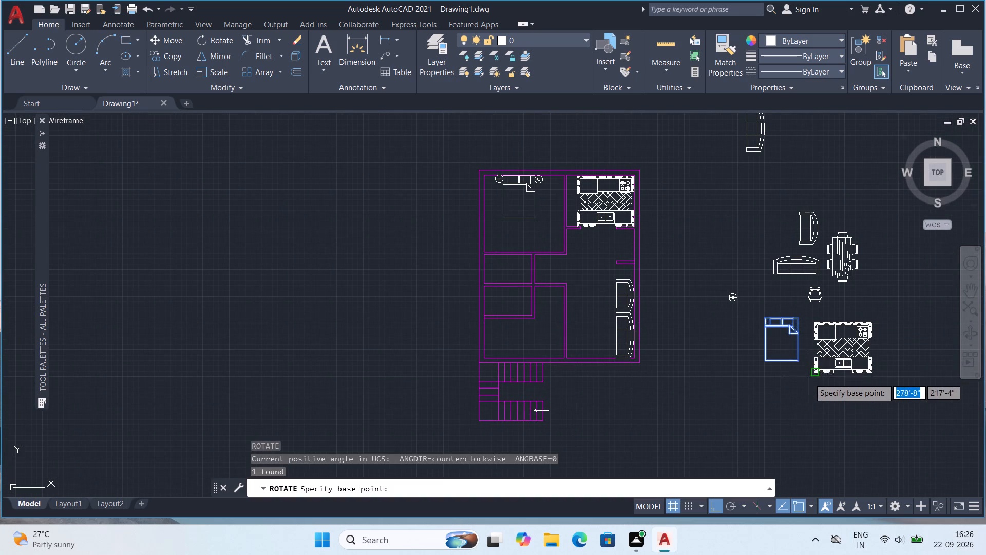
pyautogui.click(802, 361)
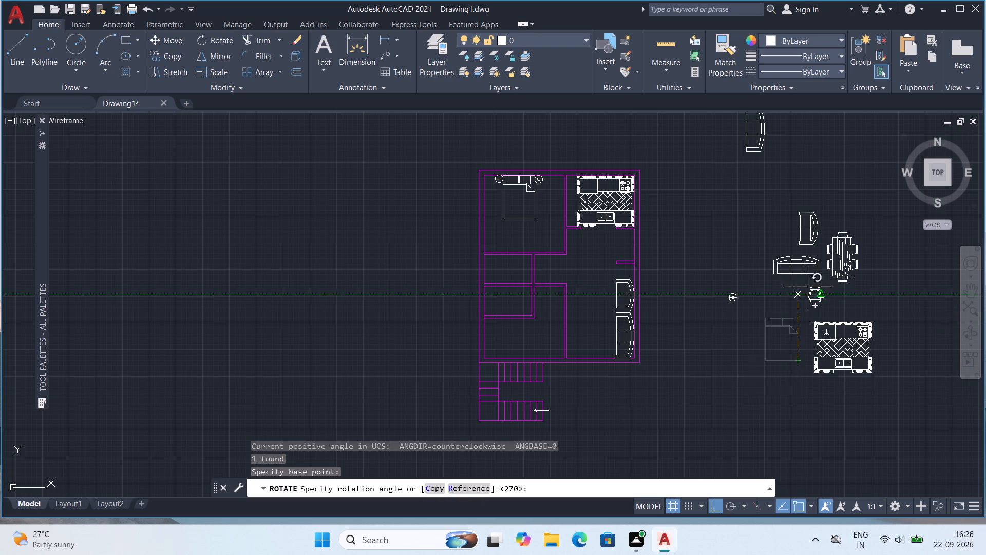
pyautogui.click(765, 269)
# Copy the rotated double bed into the southwest bedroom, with its headboard against the west wall.
pyautogui.click(788, 362)
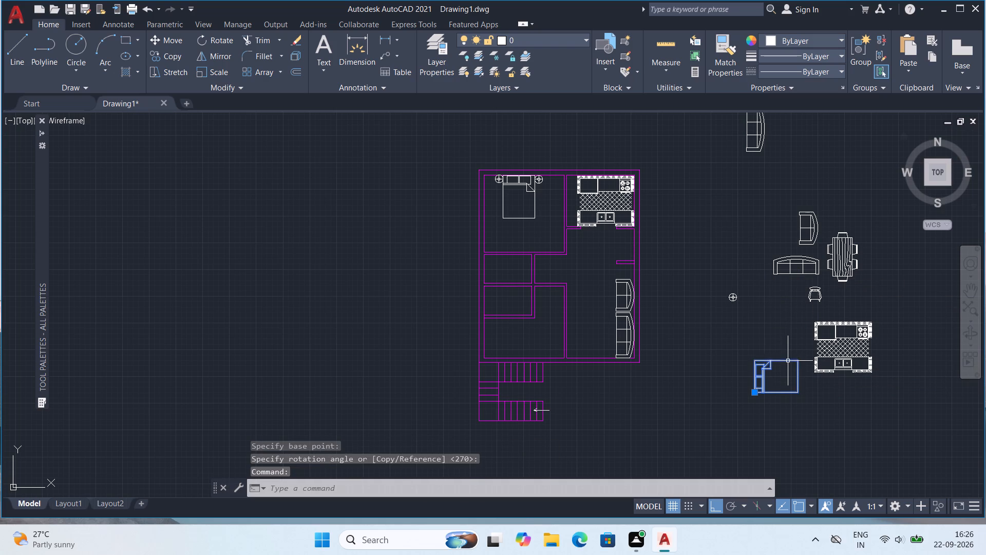
pyautogui.hotkey('ctrl', 'c')
pyautogui.hotkey('ctrl', 'v')
pyautogui.scroll(2, 522, 387)
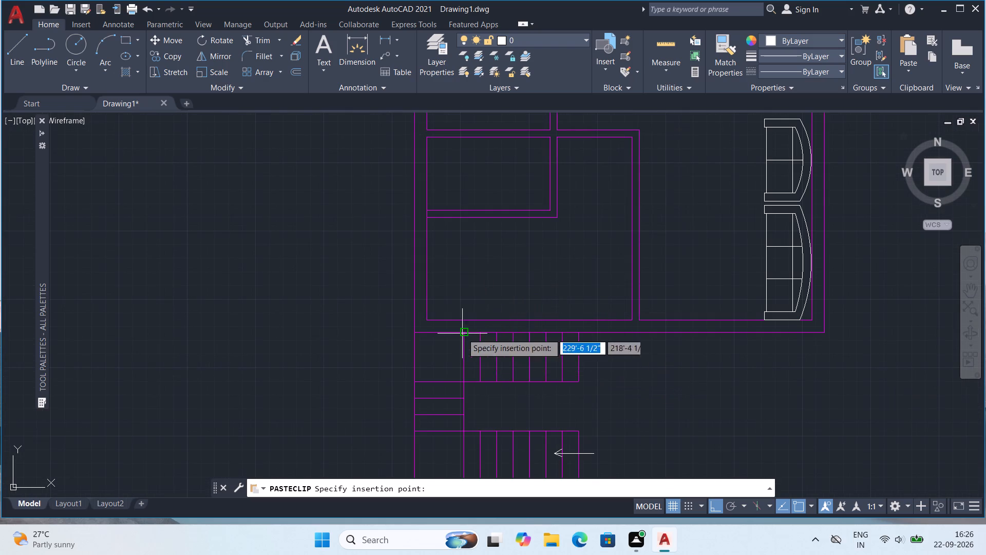
pyautogui.click(429, 311)
# Insert the Toilet - Imperial block in the open space west of the plan.
pyautogui.scroll(-1, 598, 293)
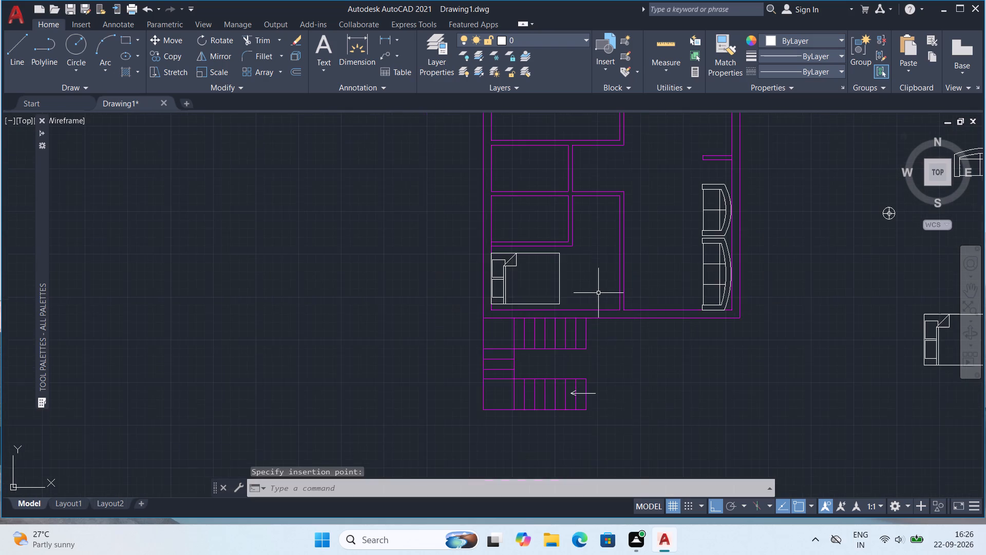
pyautogui.moveTo(608, 277); pyautogui.dragTo(565, 402, button='middle')
pyautogui.scroll(-1, 647, 341)
pyautogui.moveTo(679, 311); pyautogui.dragTo(679, 311, button='middle')
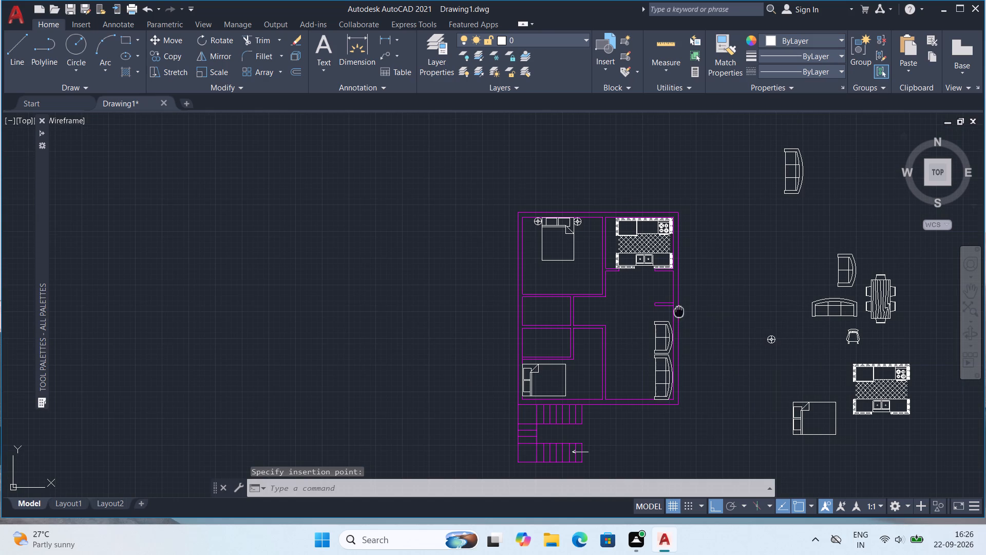
pyautogui.moveTo(679, 311); pyautogui.dragTo(643, 328, button='middle')
pyautogui.moveTo(731, 329); pyautogui.dragTo(615, 295, button='middle')
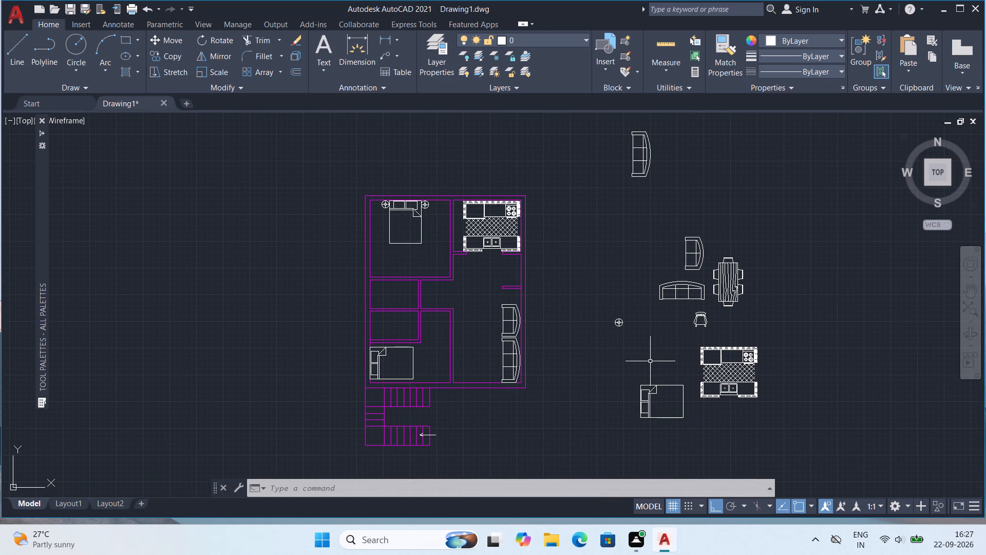
pyautogui.moveTo(717, 369); pyautogui.dragTo(726, 369, button='middle')
pyautogui.moveTo(435, 386); pyautogui.dragTo(435, 385, button='middle')
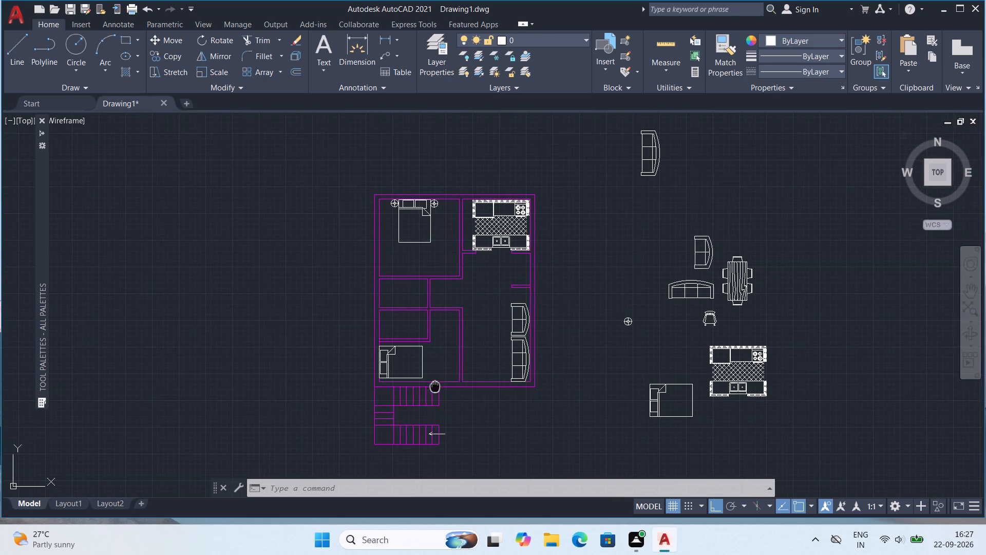
pyautogui.moveTo(435, 385); pyautogui.dragTo(462, 392, button='middle')
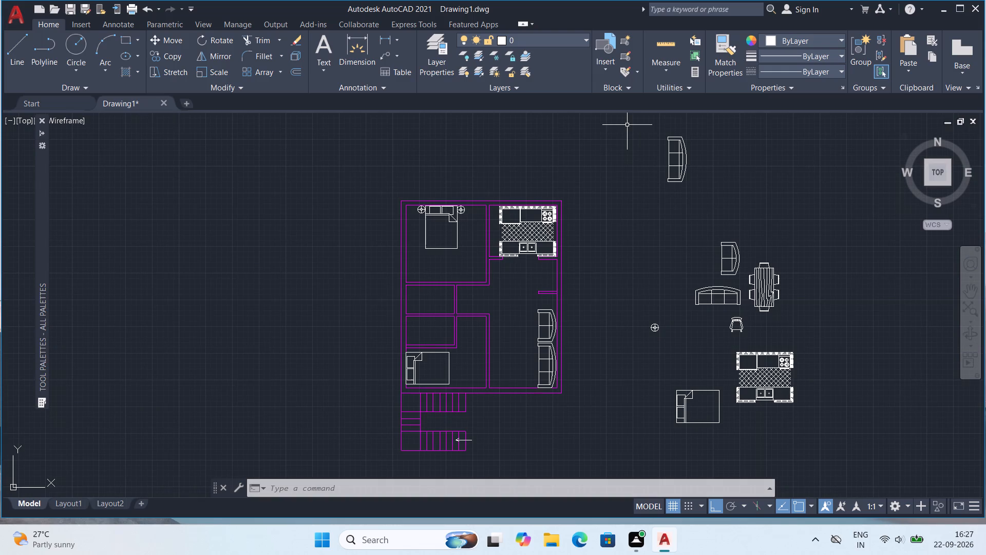
pyautogui.click(41, 245)
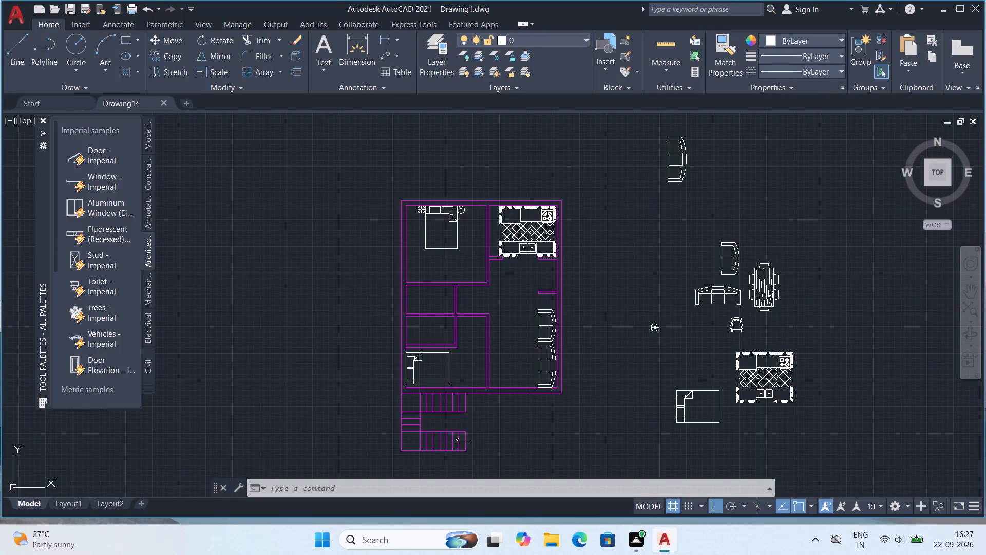
pyautogui.click(104, 285)
pyautogui.click(234, 289)
pyautogui.click(235, 289)
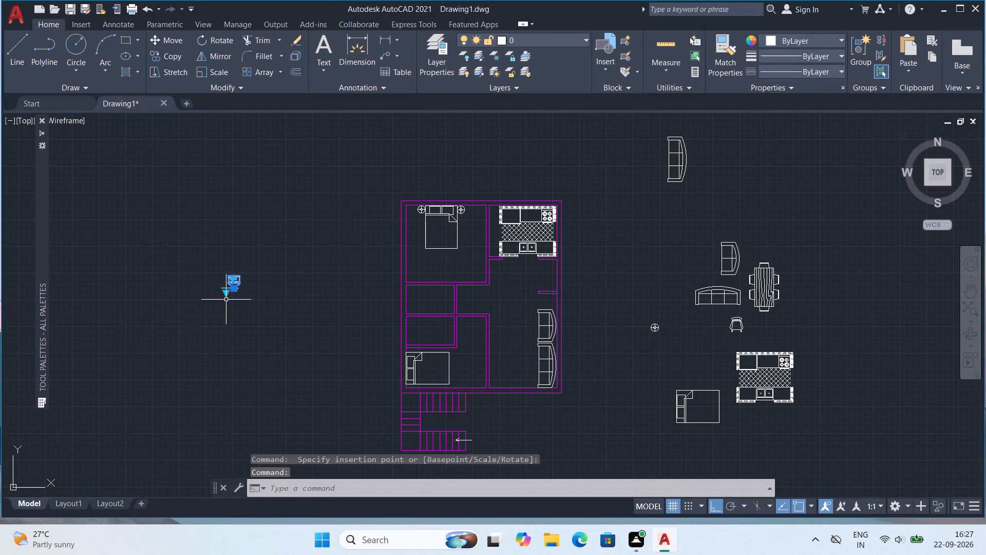
# Set the toilet block west of the plan to the Round (Plan) view.
pyautogui.click(226, 294)
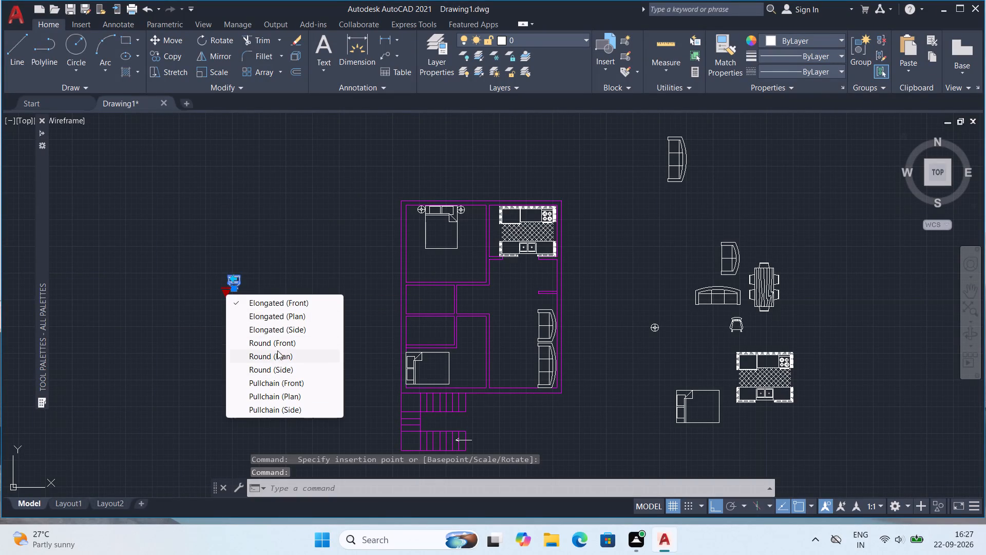
pyautogui.click(277, 349)
pyautogui.click(263, 290)
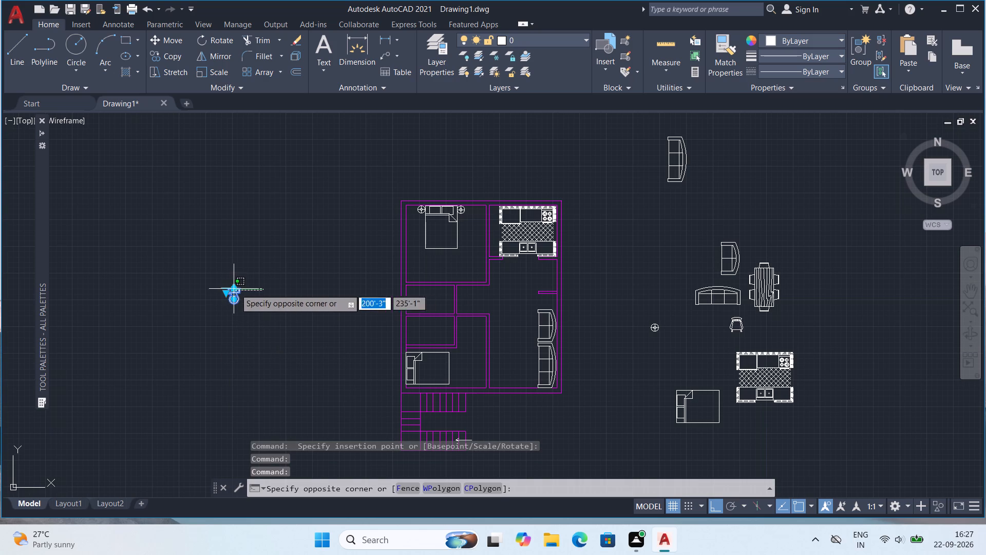
pyautogui.press('Escape')
pyautogui.press('Escape')
# Copy the round toilet into the northern of the two bathrooms, with its tank against the north wall.
pyautogui.click(236, 290)
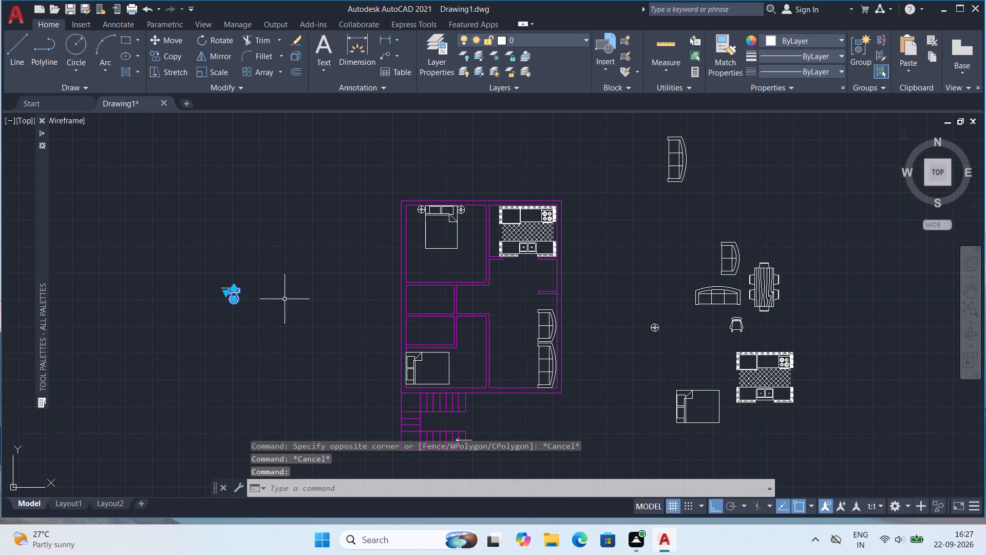
pyautogui.hotkey('ctrl', 'c')
pyautogui.hotkey('ctrl', 'v')
pyautogui.scroll(3, 492, 340)
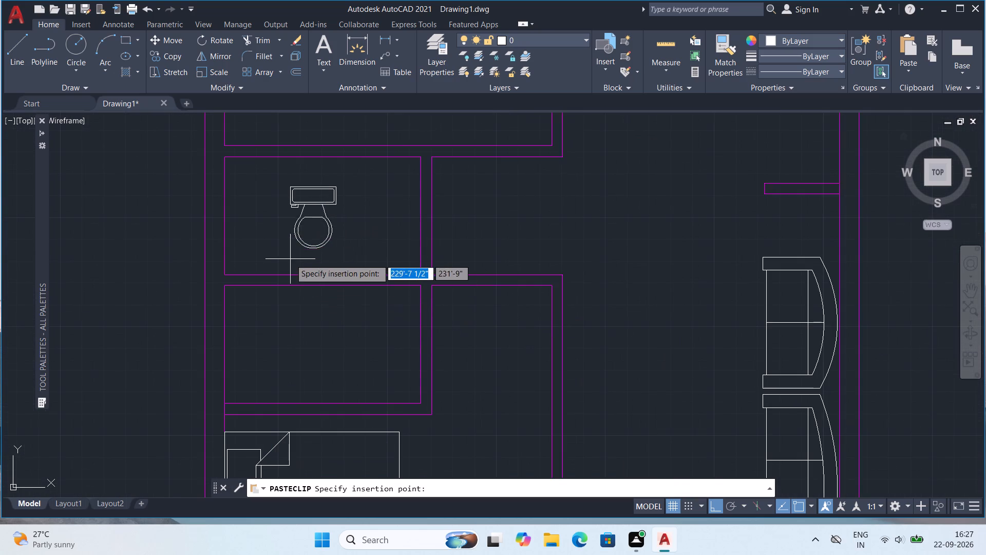
pyautogui.moveTo(290, 251); pyautogui.dragTo(285, 334, button='middle')
pyautogui.click(285, 313)
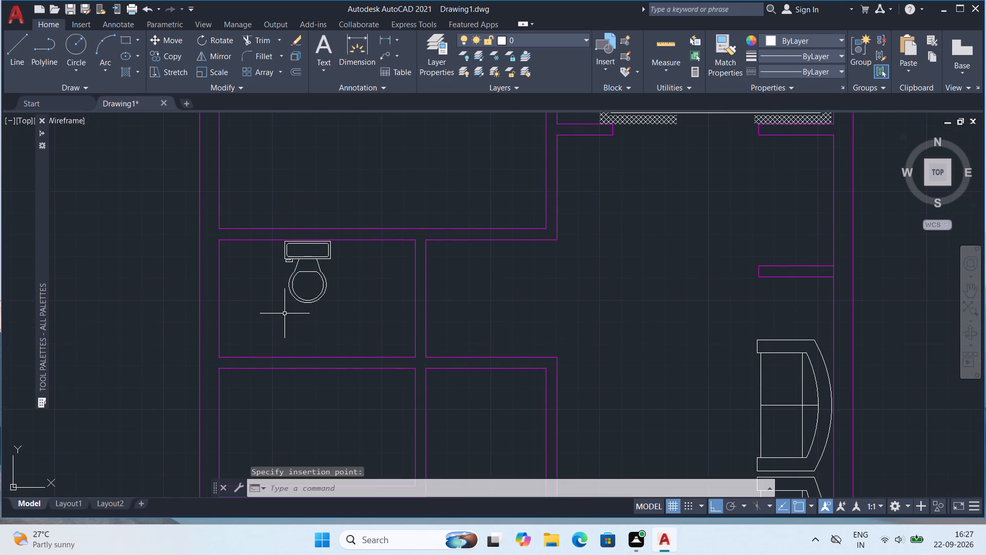
# Rotate the toilet block west of the plan 90°, so its tank faces west.
pyautogui.scroll(-1, 324, 340)
pyautogui.moveTo(324, 379); pyautogui.dragTo(473, 376, button='middle')
pyautogui.scroll(-1, 237, 285)
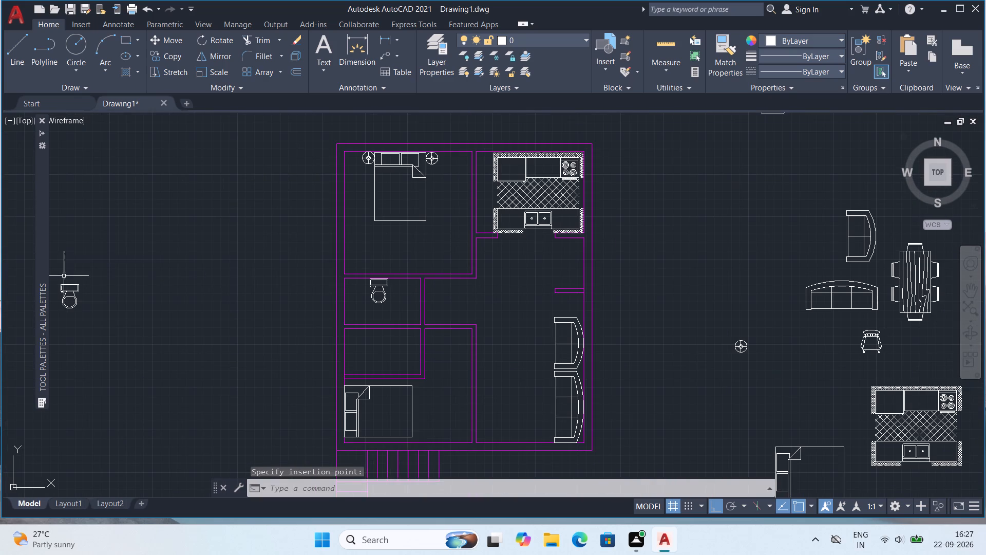
pyautogui.click(66, 286)
pyautogui.click(202, 40)
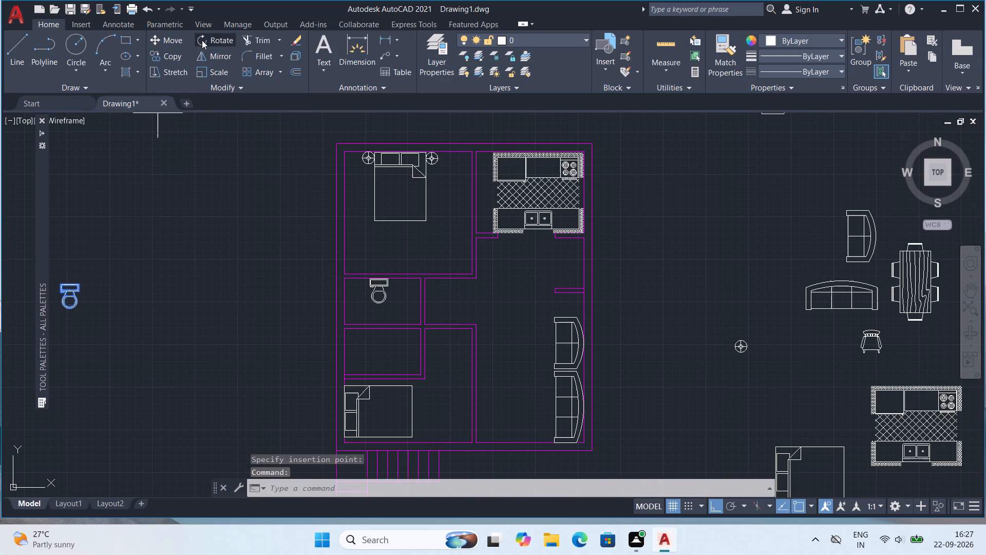
pyautogui.moveTo(198, 318); pyautogui.dragTo(317, 317, button='middle')
pyautogui.click(196, 308)
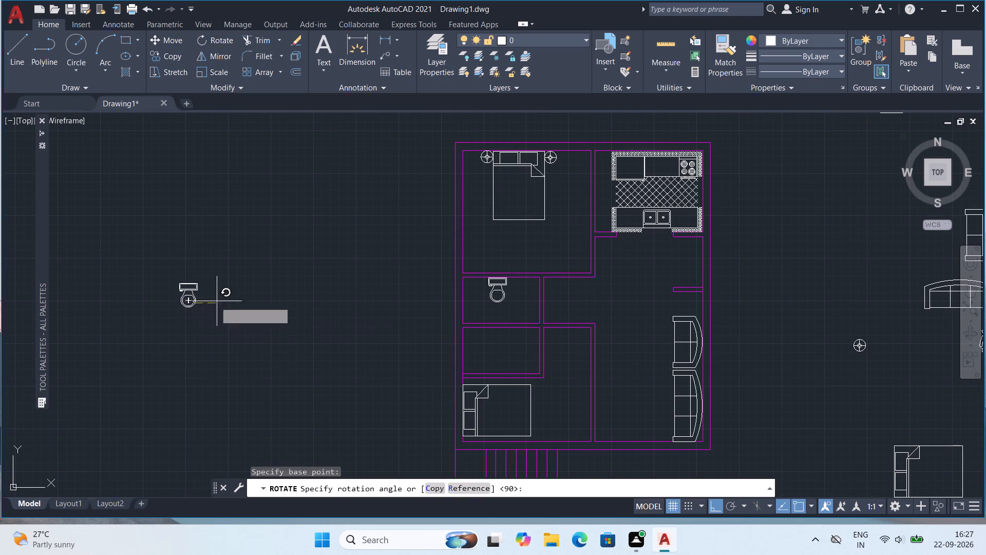
pyautogui.click(241, 223)
# Copy the rotated toilet into the southern bathroom, with its tank against the west wall.
pyautogui.click(198, 310)
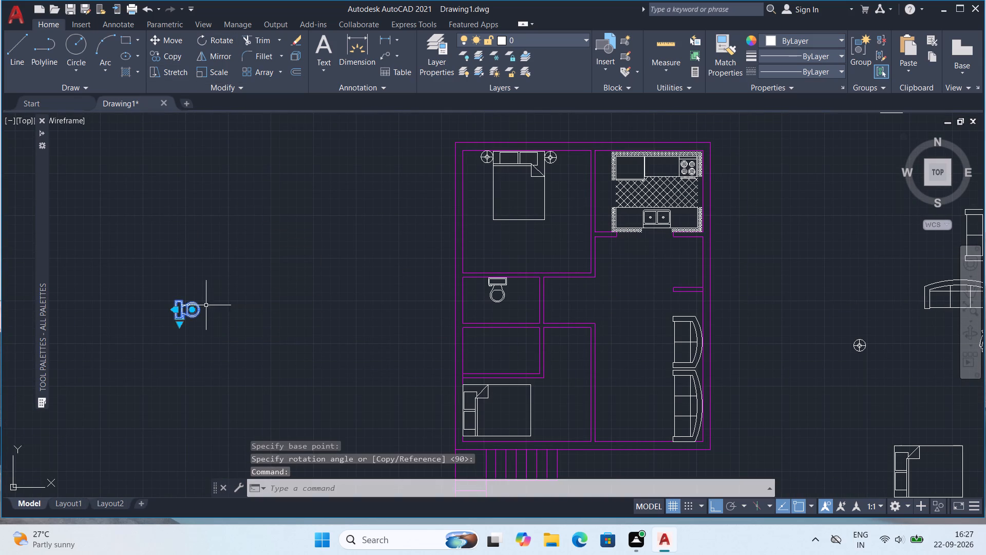
pyautogui.hotkey('ctrl', 'c')
pyautogui.hotkey('ctrl', 'v')
pyautogui.scroll(2, 453, 352)
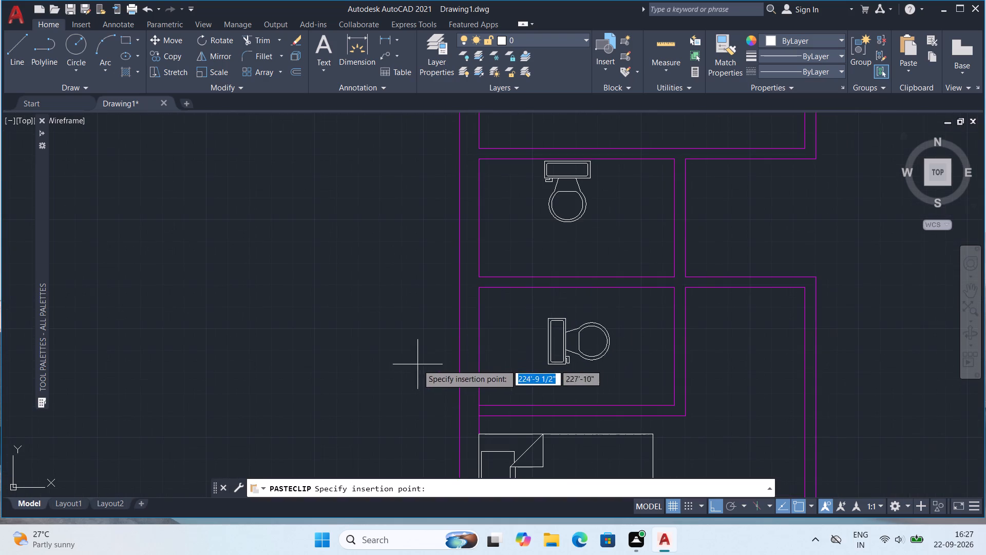
pyautogui.click(350, 365)
# Rotate the six-seat dining table block east of the plan 90° about a point on its south edge, so it lies east-west.
pyautogui.scroll(-2, 409, 273)
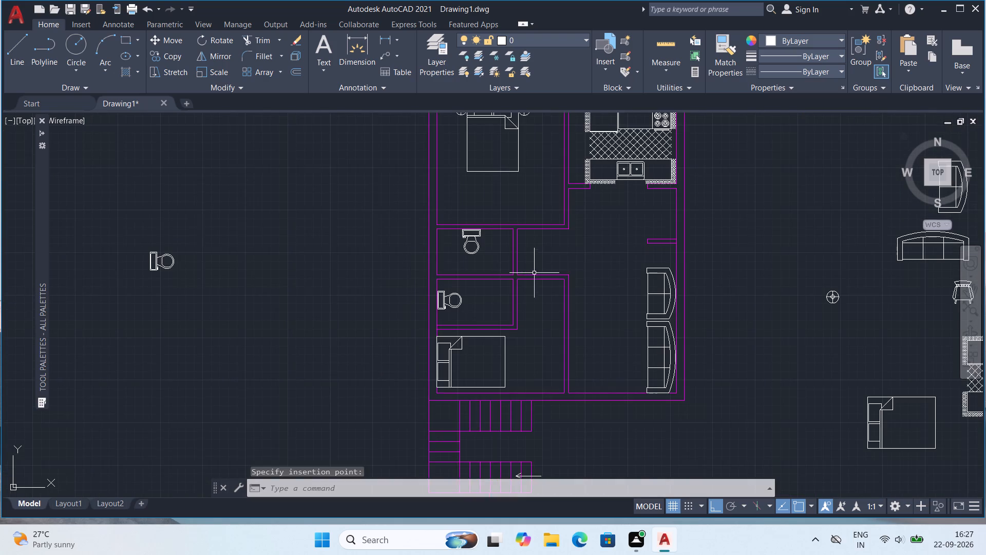
pyautogui.moveTo(534, 273); pyautogui.dragTo(473, 342, button='middle')
pyautogui.scroll(-1, 478, 335)
pyautogui.moveTo(773, 395); pyautogui.dragTo(758, 371, button='middle')
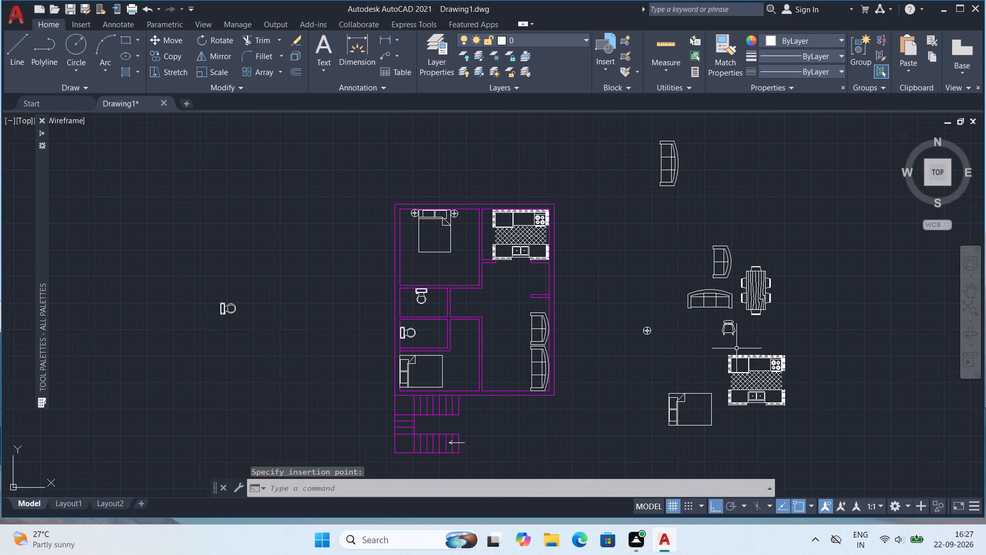
pyautogui.click(630, 123)
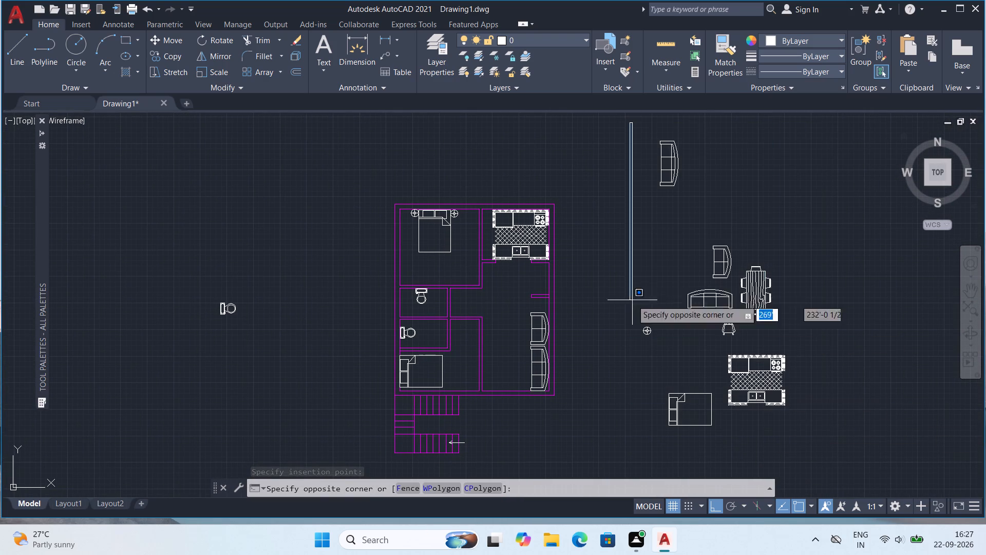
pyautogui.click(571, 280)
pyautogui.click(745, 279)
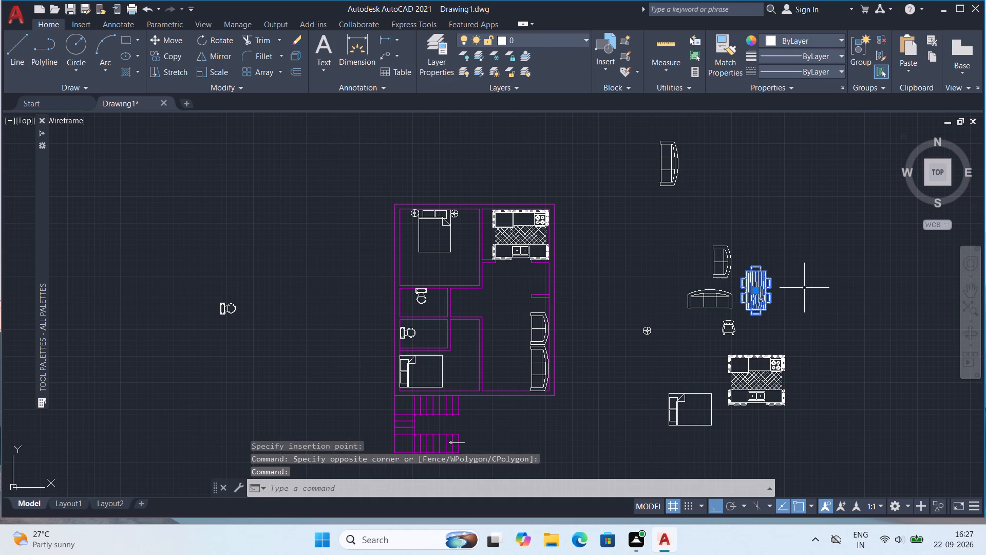
pyautogui.scroll(1, 808, 289)
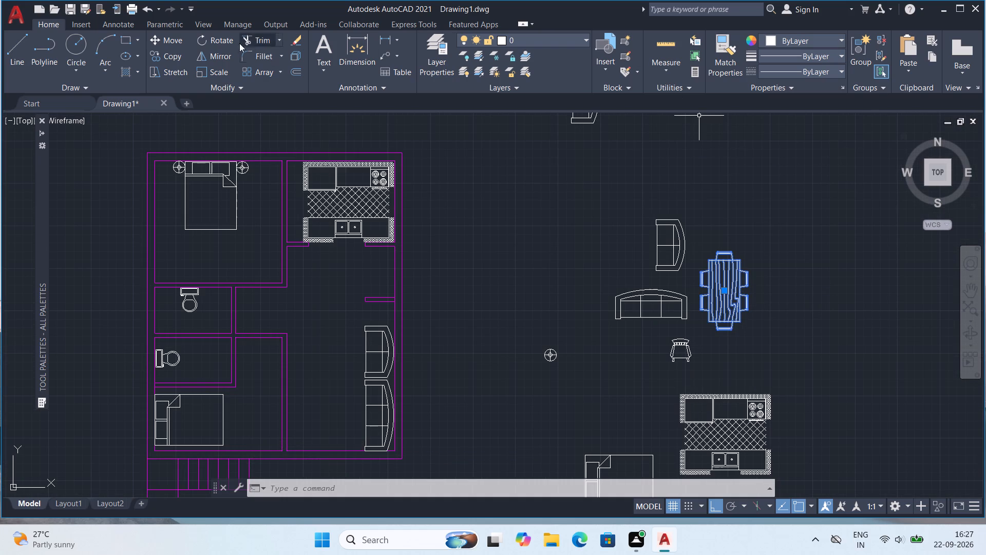
pyautogui.click(225, 41)
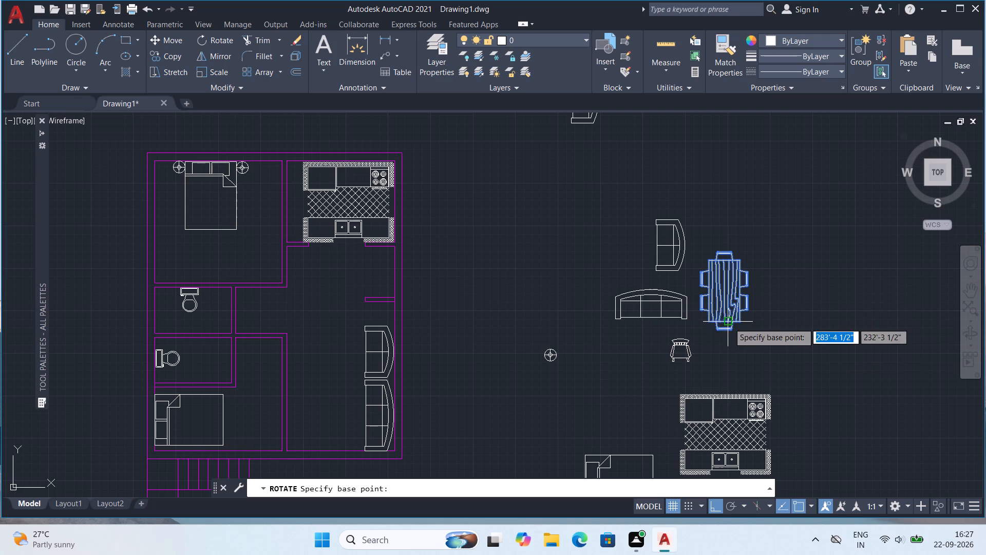
pyautogui.click(730, 322)
pyautogui.click(780, 228)
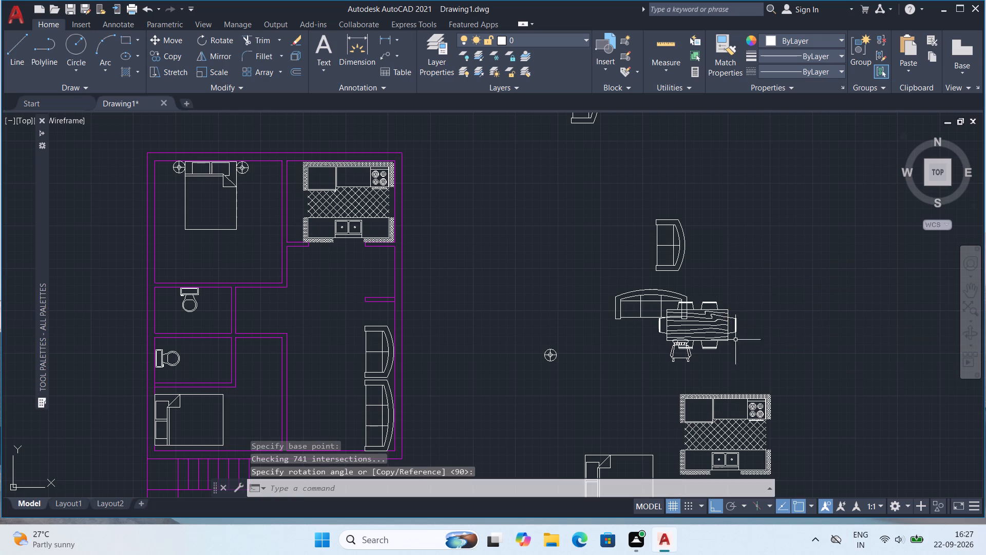
# Copy the rotated dining table into the open space between the plan's east wall and the loose furniture blocks.
pyautogui.click(724, 320)
pyautogui.hotkey('ctrl', 'c')
pyautogui.hotkey('ctrl', 'v')
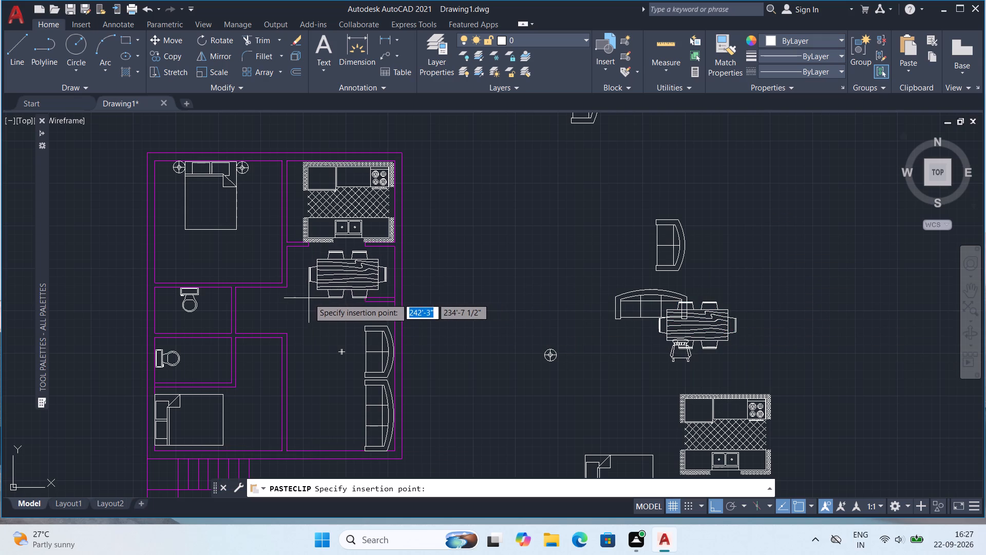
pyautogui.click(482, 299)
# Scale the copied dining table east of the plan down to roughly two-thirds of its size, based on its southern edge.
pyautogui.click(506, 283)
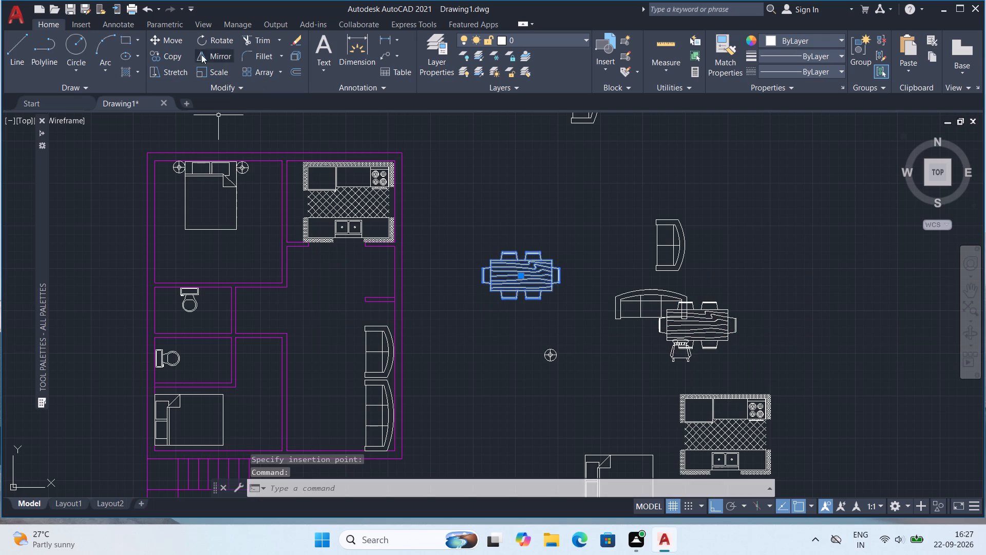
pyautogui.click(221, 76)
pyautogui.scroll(2, 673, 344)
pyautogui.moveTo(413, 261); pyautogui.dragTo(573, 349, button='middle')
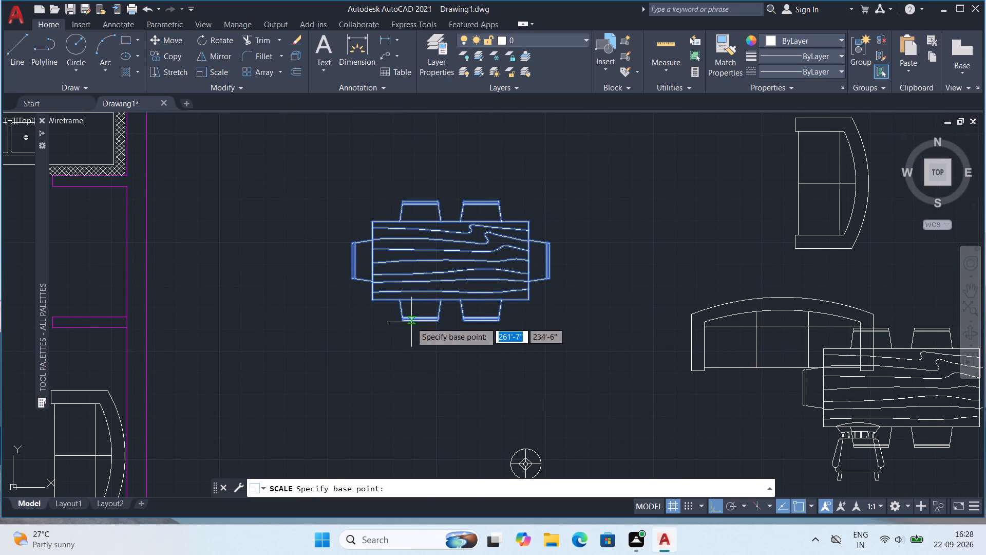
pyautogui.click(410, 322)
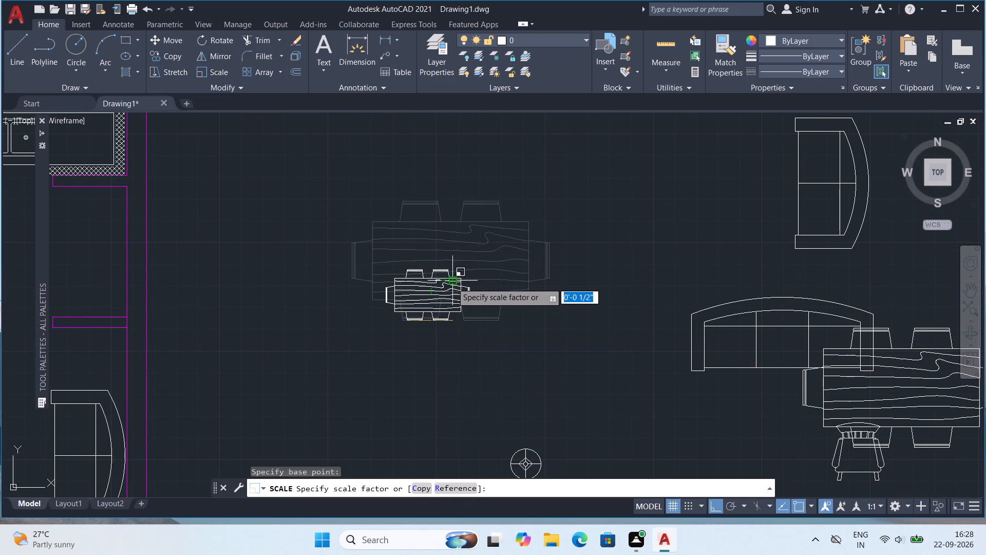
pyautogui.click(460, 279)
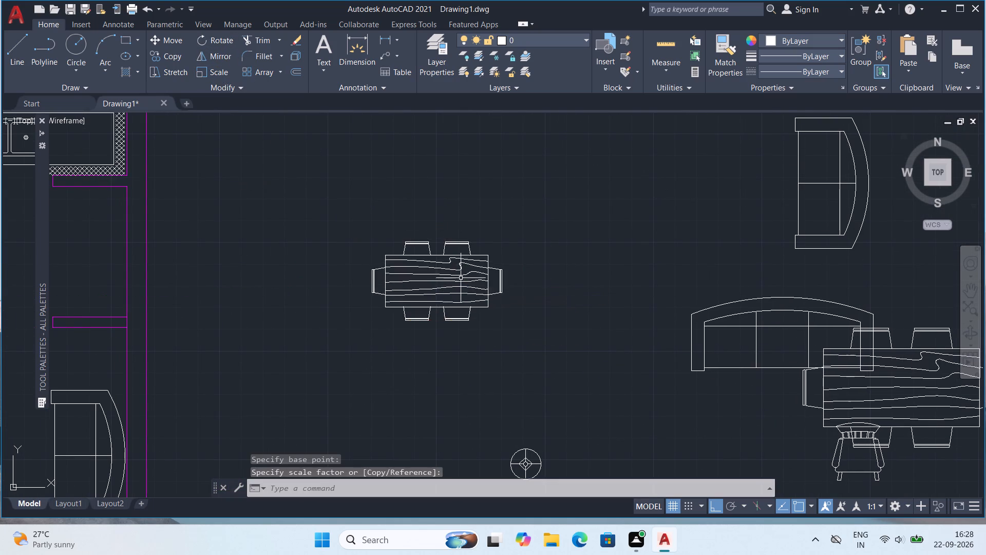
# Copy the reduced dining table into the dining space just south of the kitchen.
pyautogui.click(465, 294)
pyautogui.hotkey('ctrl', 'c')
pyautogui.hotkey('ctrl', 'v')
pyautogui.moveTo(373, 329); pyautogui.dragTo(741, 379, button='middle')
pyautogui.click(351, 334)
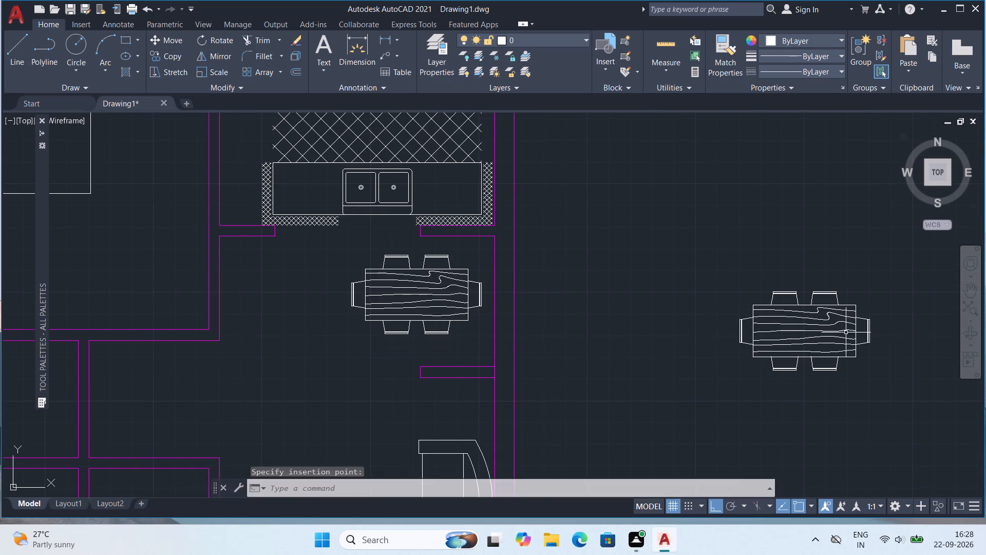
# Delete the reduced dining table that lies outside the plan's east wall.
pyautogui.click(848, 331)
pyautogui.press('Delete')
# Open the Blocks collection of House Designer.dwg from the en-us DesignCenter sample folder.
pyautogui.scroll(-1, 673, 341)
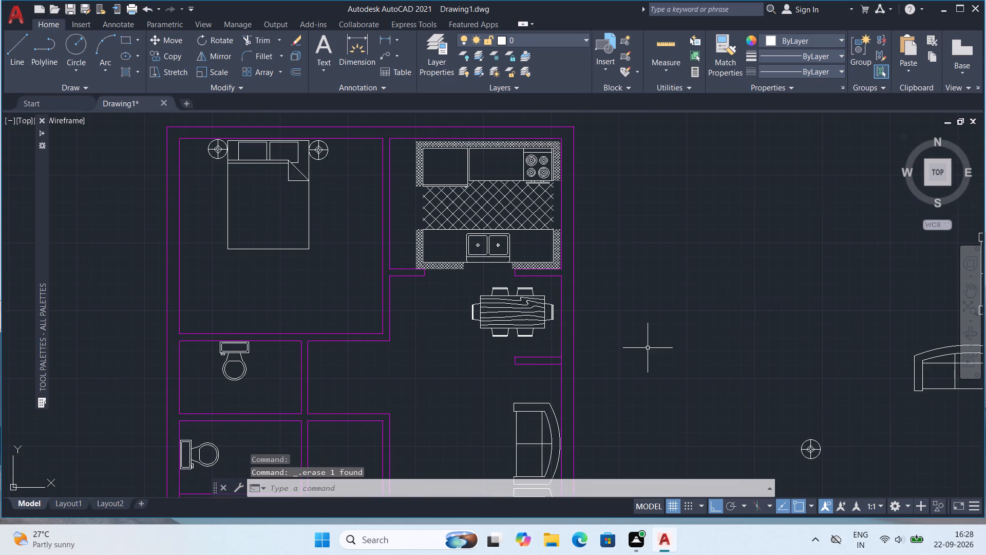
pyautogui.moveTo(646, 347); pyautogui.dragTo(651, 318, button='middle')
pyautogui.moveTo(633, 270); pyautogui.dragTo(647, 293, button='middle')
pyautogui.scroll(-1, 665, 342)
pyautogui.moveTo(665, 341); pyautogui.dragTo(665, 338, button='middle')
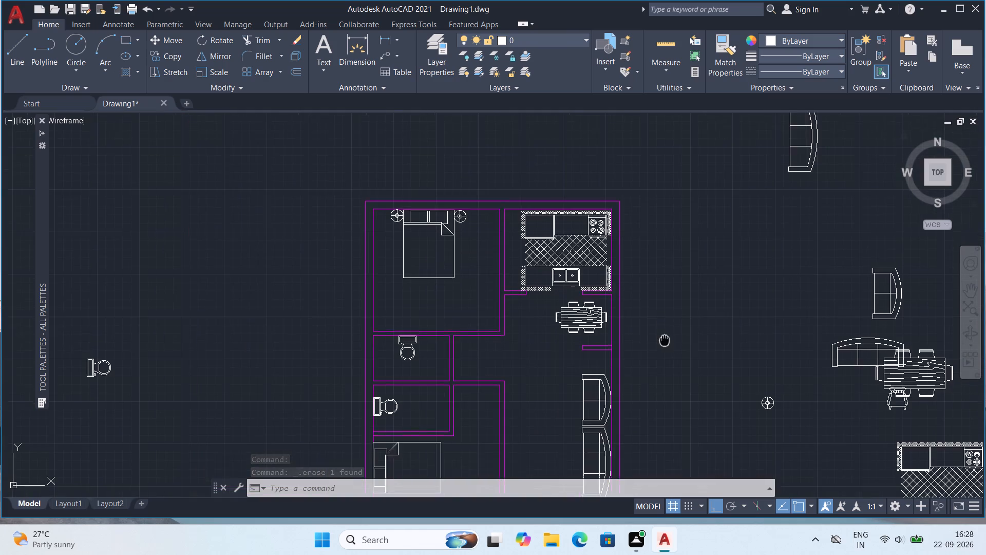
pyautogui.moveTo(665, 338); pyautogui.dragTo(670, 298, button='middle')
pyautogui.moveTo(776, 351); pyautogui.dragTo(737, 348, button='middle')
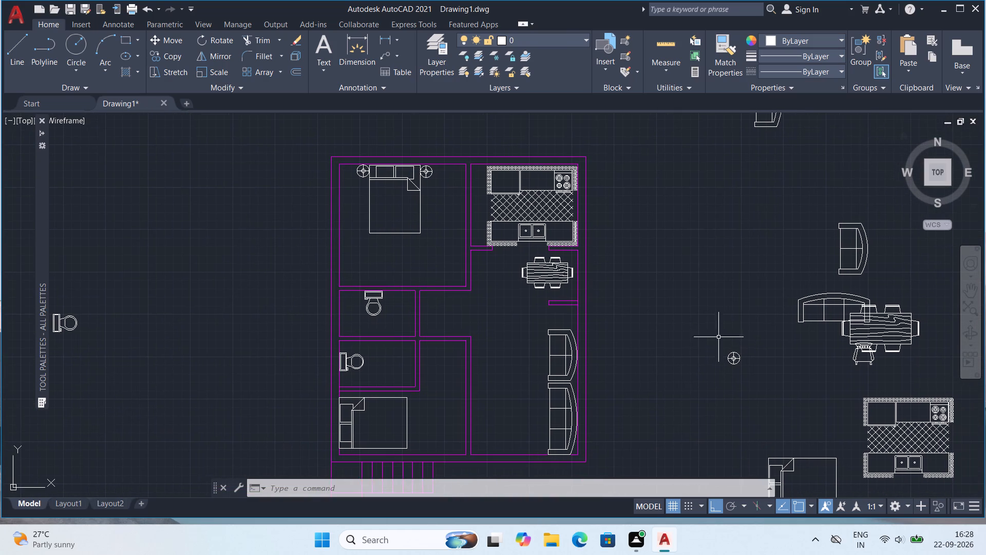
pyautogui.hotkey('ctrl', '2')
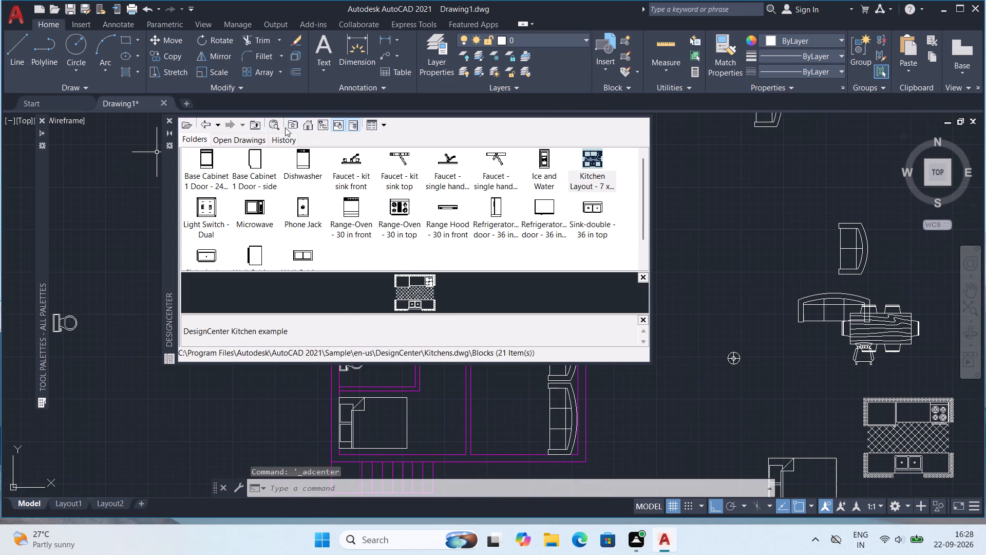
pyautogui.click(307, 120)
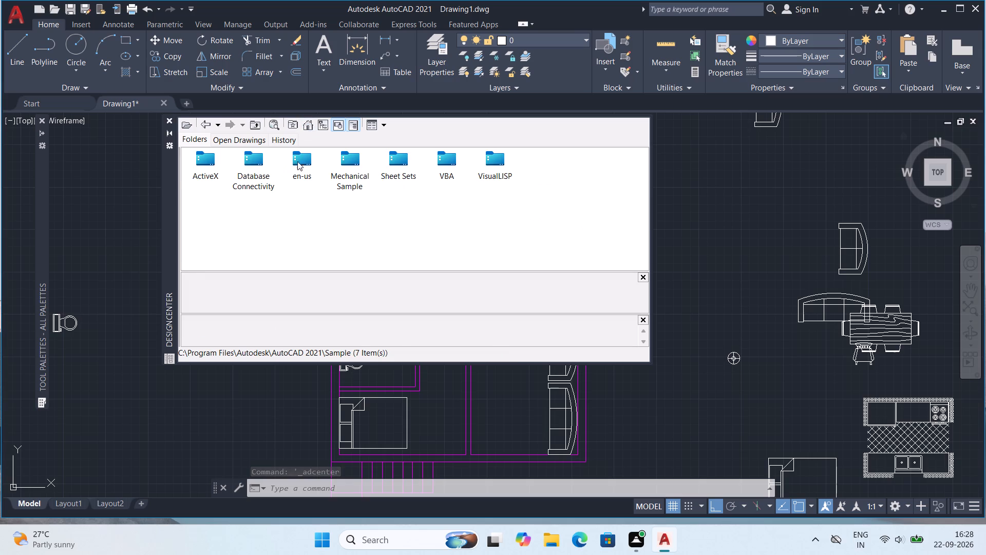
pyautogui.doubleClick(301, 160)
pyautogui.doubleClick(210, 155)
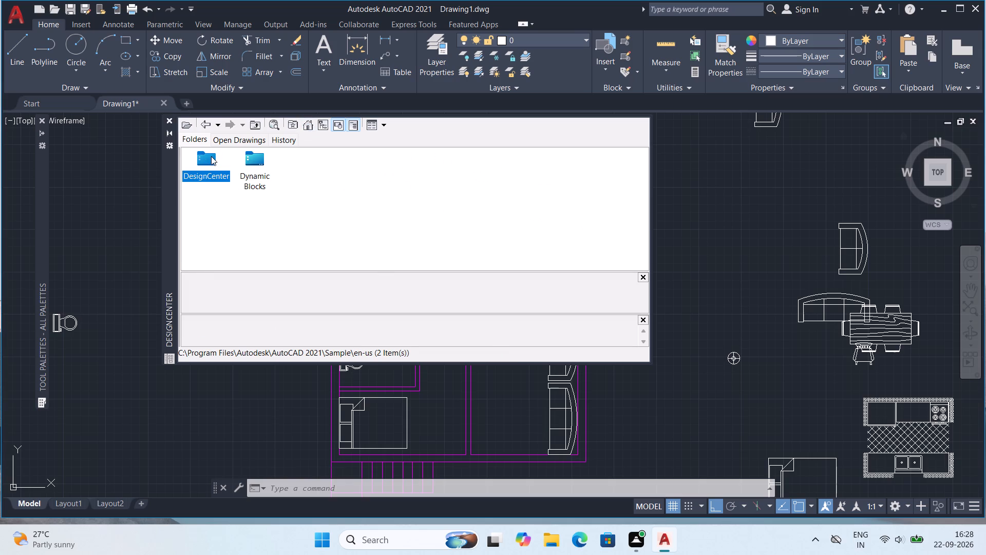
pyautogui.doubleClick(212, 155)
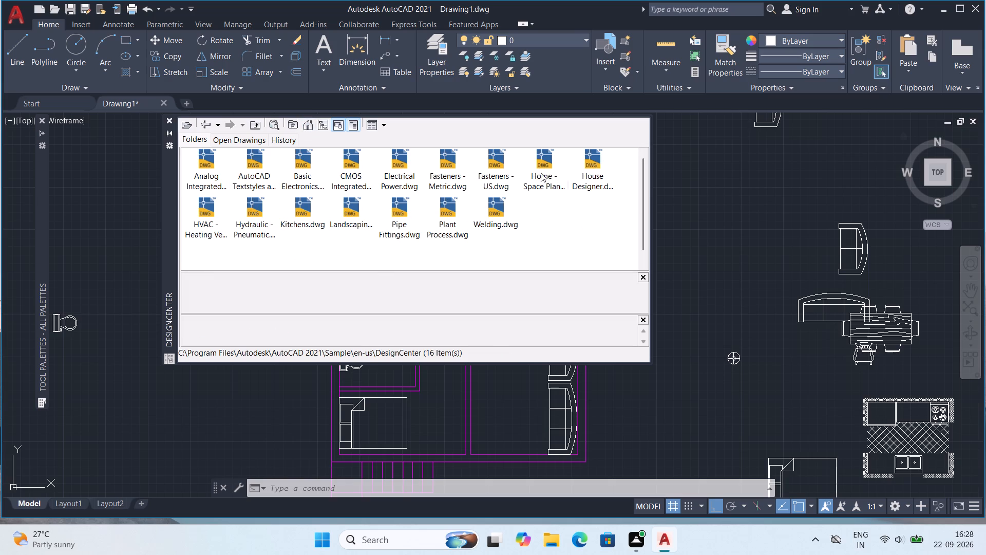
pyautogui.doubleClick(593, 162)
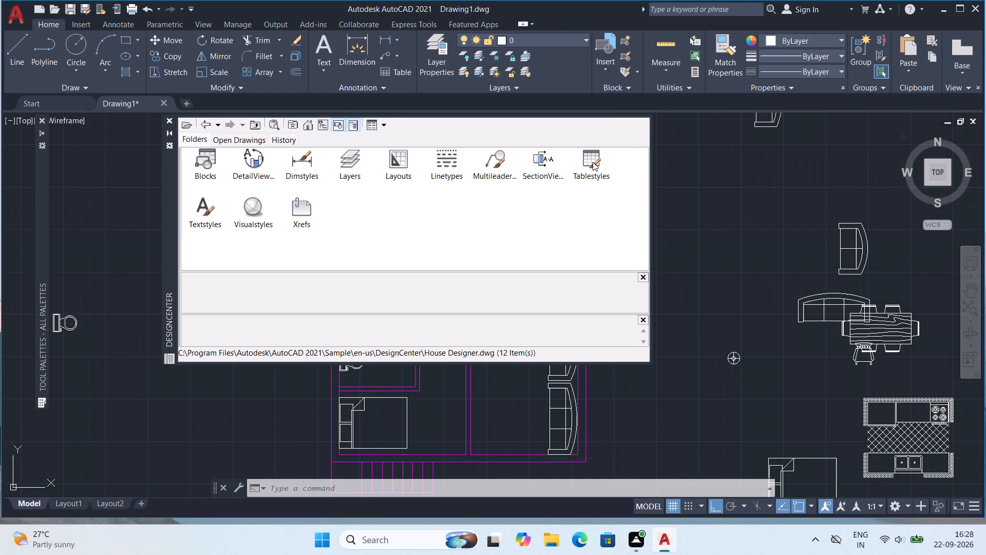
pyautogui.doubleClick(202, 159)
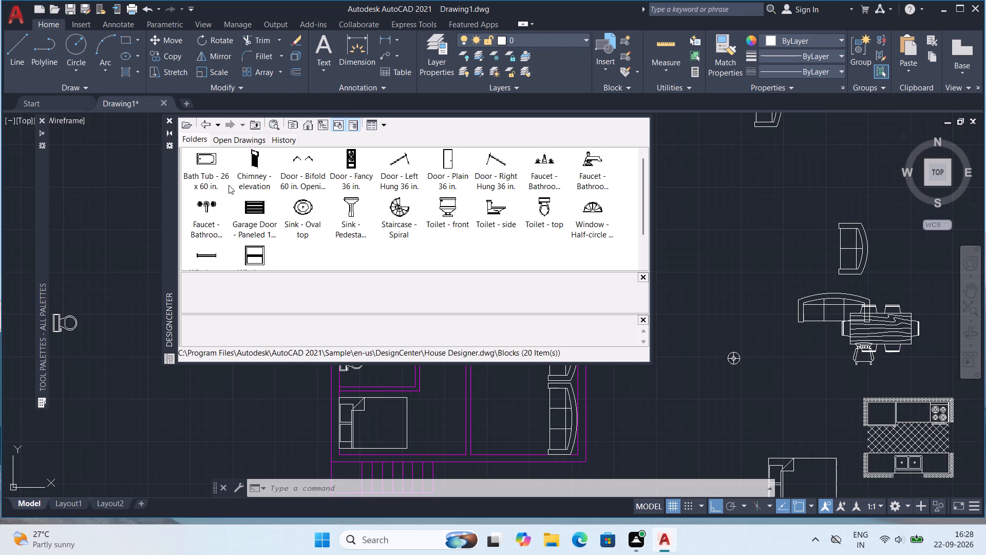
# Insert the Bath Tub - 26 x 60 in. block at scale 1, rotated 90°, in the open space east of the plan.
pyautogui.doubleClick(204, 152)
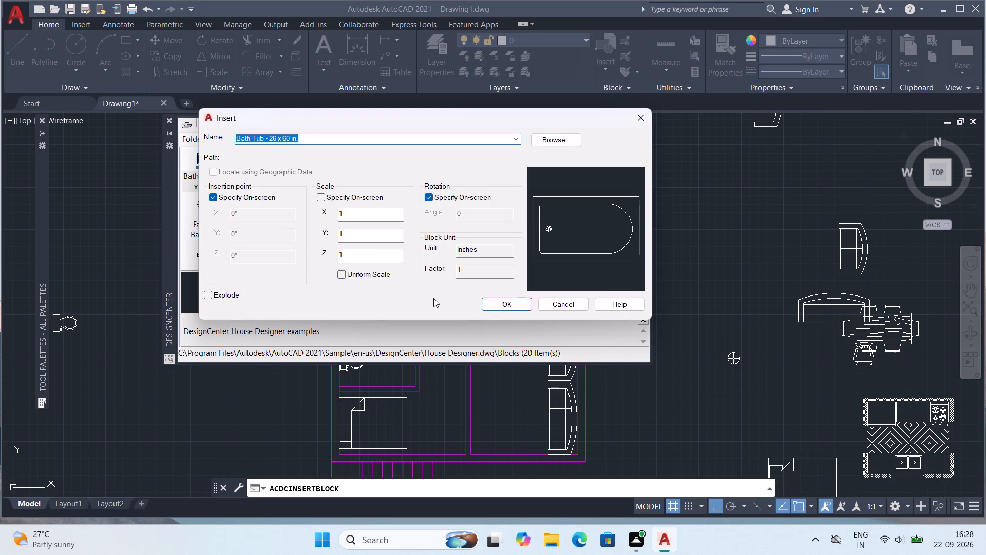
pyautogui.click(494, 304)
pyautogui.click(711, 271)
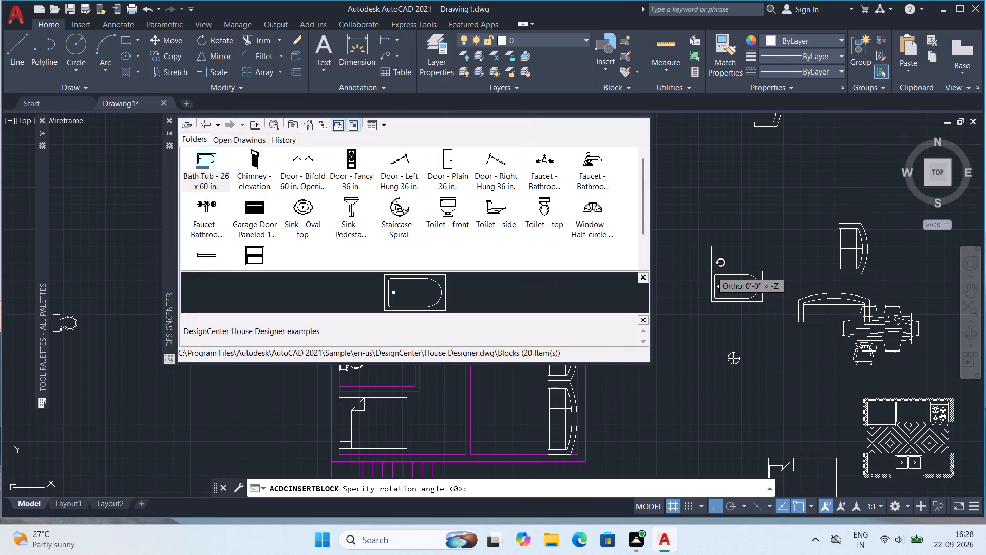
pyautogui.click(731, 239)
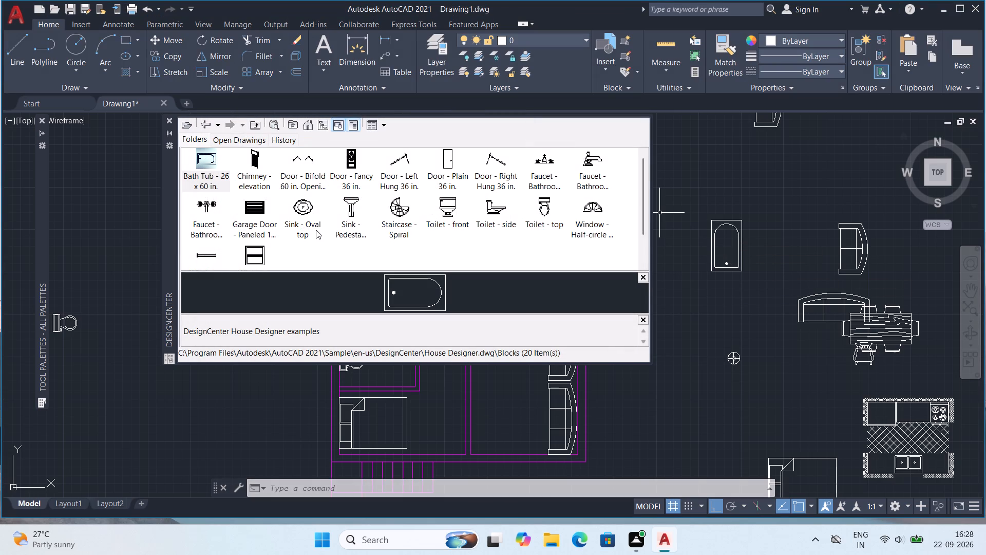
# Insert the Sink - Oval top block at scale 1, unrotated, just south of the bath tub outside the plan.
pyautogui.doubleClick(306, 202)
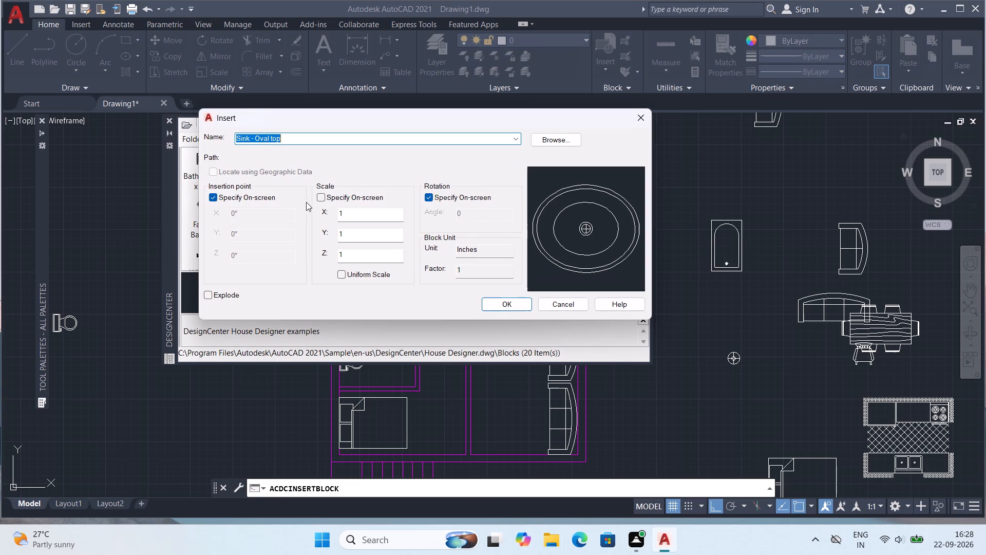
pyautogui.click(503, 302)
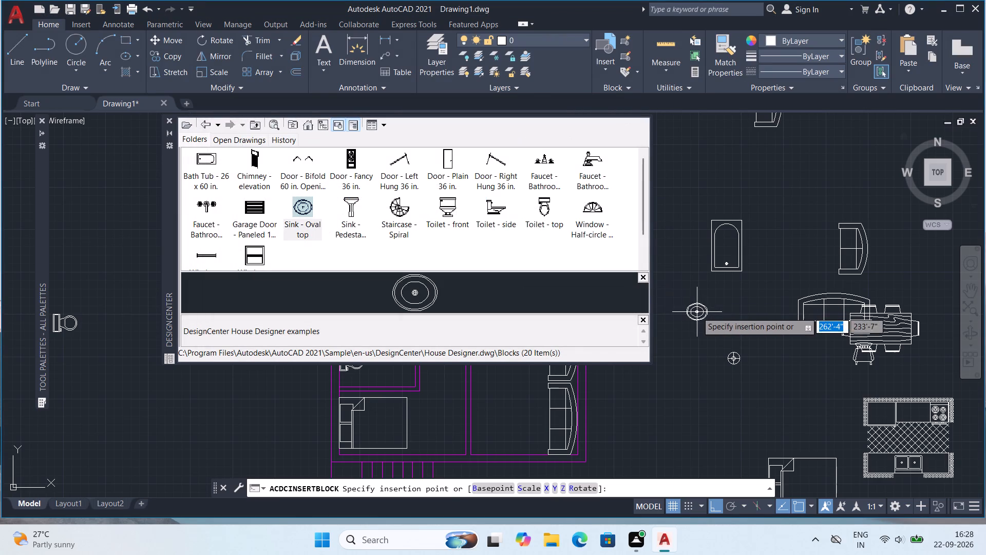
pyautogui.click(697, 312)
pyautogui.click(751, 326)
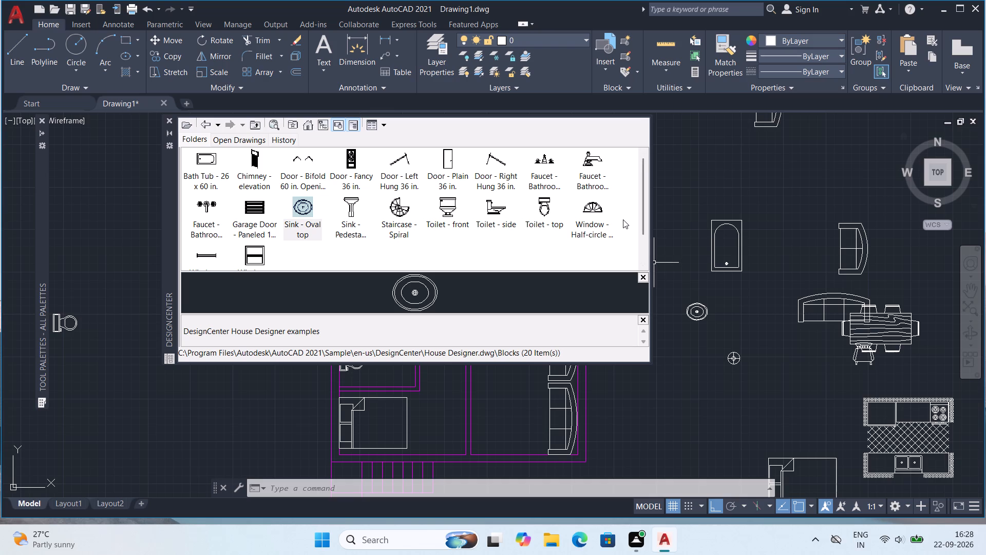
# Insert the Window - Wood Frame 36 in. Wide plan block at scale 1, lying east-west, north of the bath tub.
pyautogui.click(605, 175)
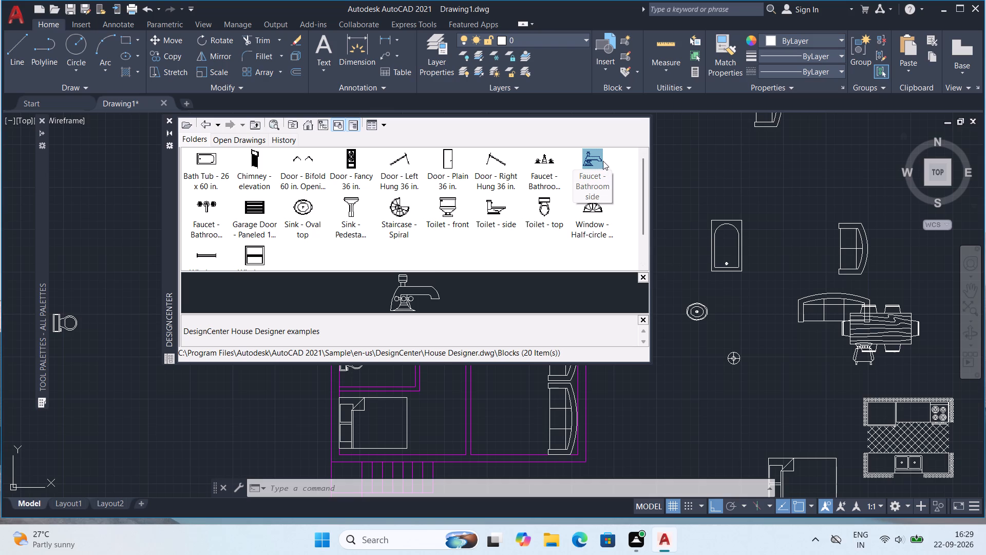
pyautogui.click(537, 159)
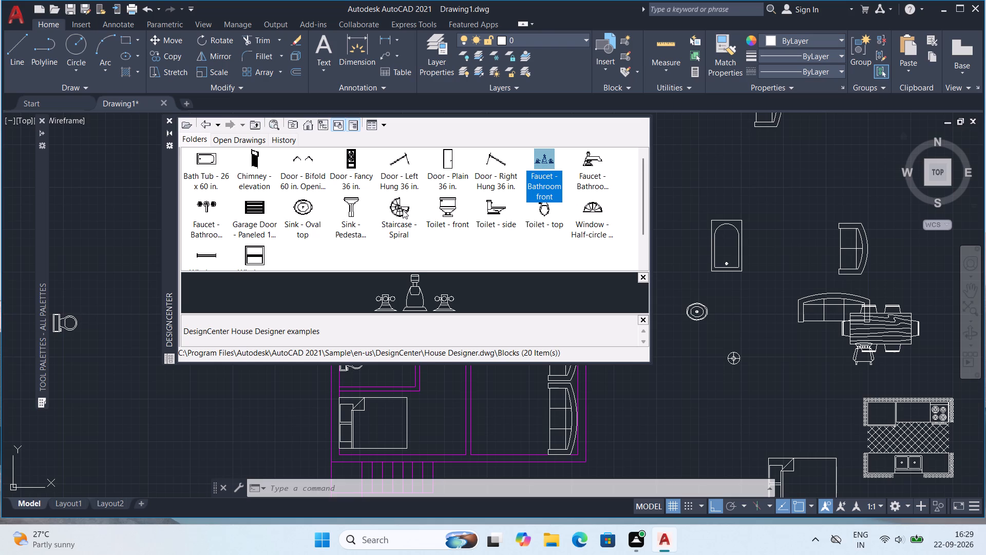
pyautogui.scroll(-4, 254, 232)
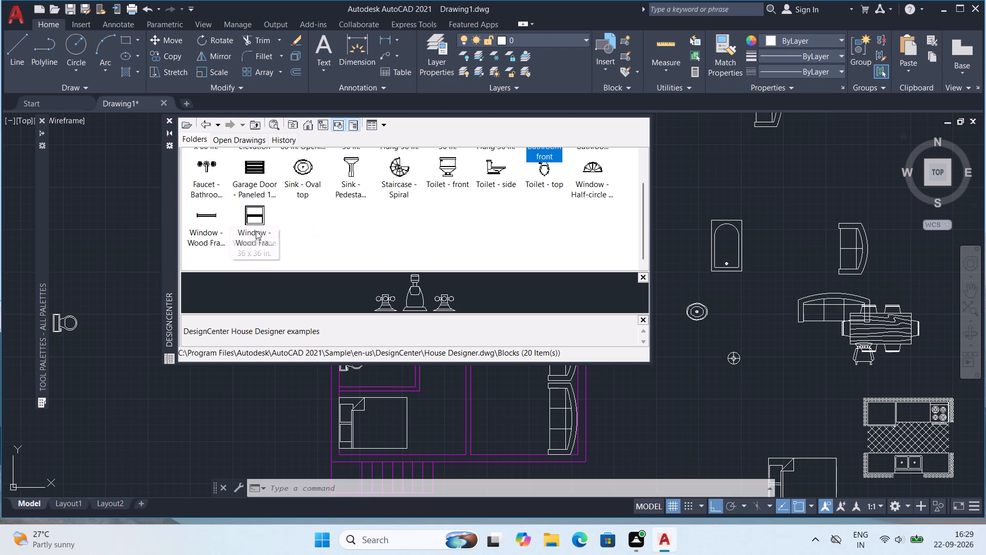
pyautogui.doubleClick(214, 211)
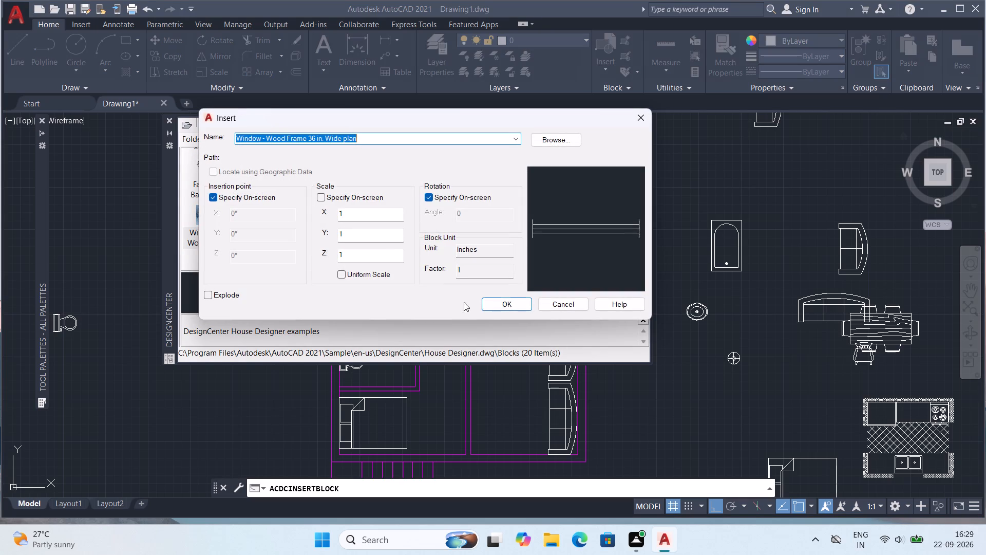
pyautogui.click(494, 304)
pyautogui.click(703, 190)
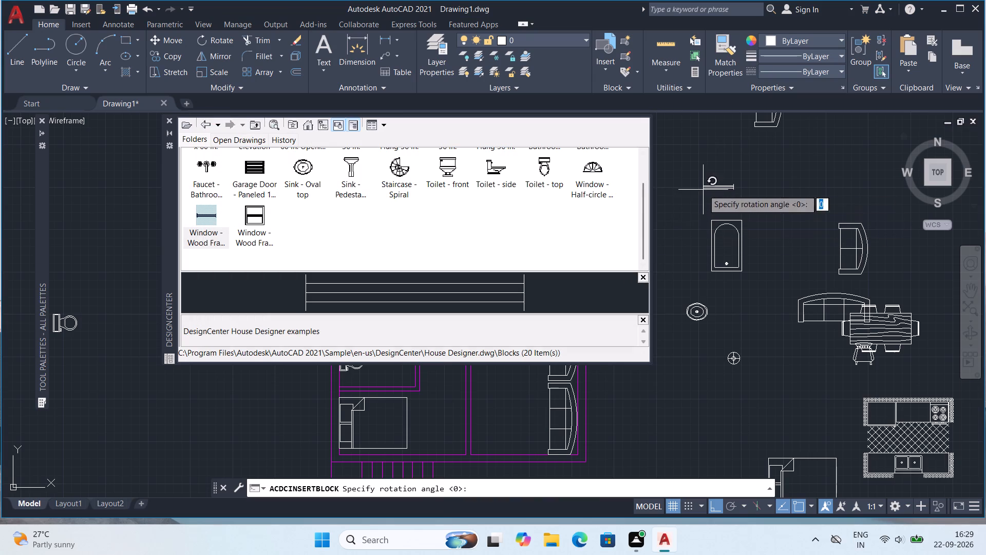
pyautogui.scroll(3, 713, 186)
pyautogui.click(748, 195)
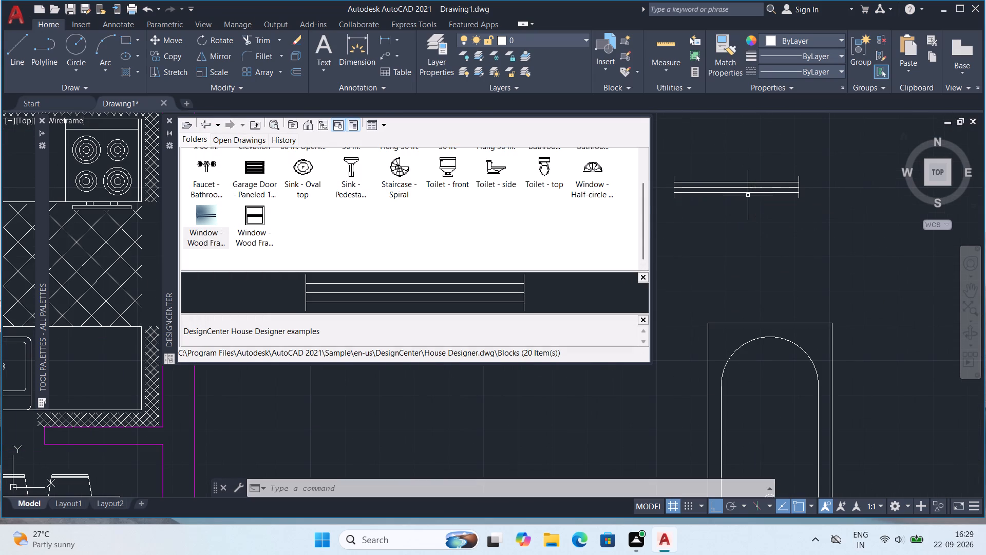
# Examine the rest of the House Designer blocks and those in HVAC - Heating Ventilation Air Conditioning.dwg for further usable blocks.
pyautogui.scroll(-3, 399, 212)
pyautogui.scroll(-1, 230, 169)
pyautogui.scroll(2, 320, 169)
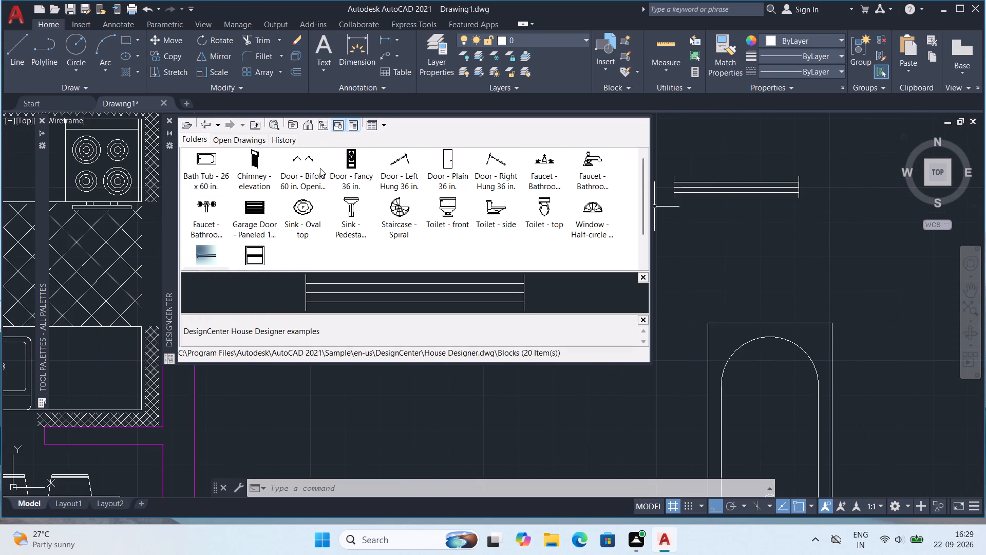
pyautogui.scroll(1, 320, 168)
pyautogui.scroll(-3, 424, 268)
pyautogui.scroll(-2, 463, 373)
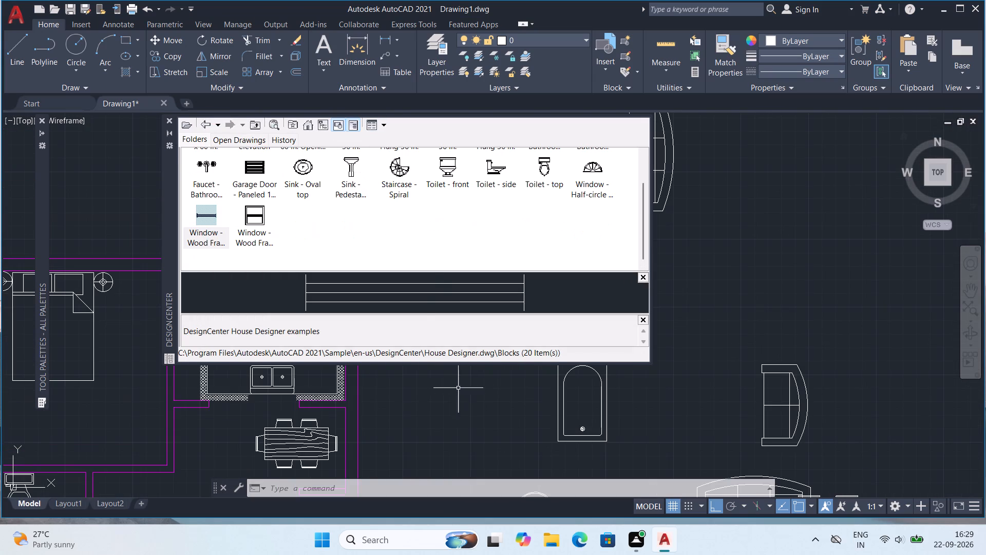
pyautogui.click(310, 125)
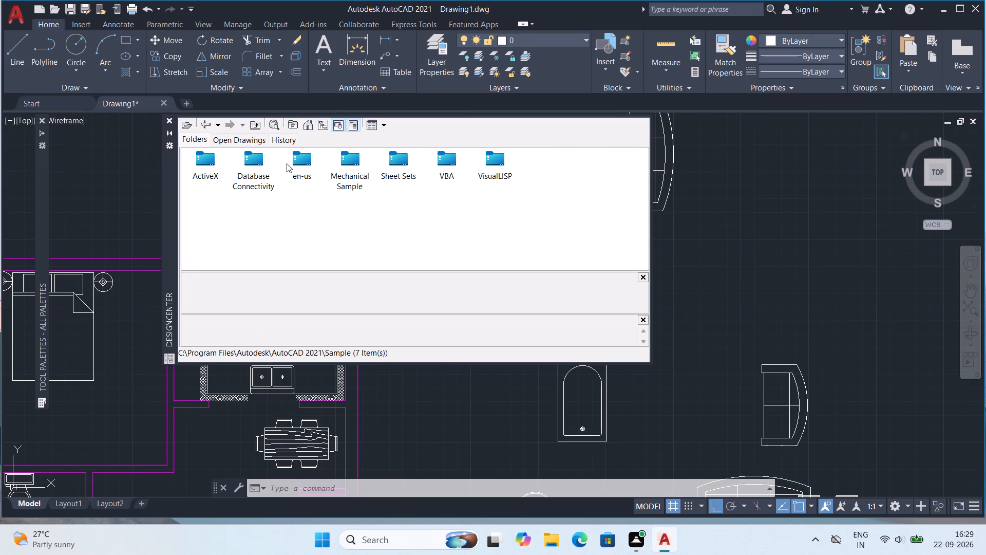
pyautogui.doubleClick(305, 165)
pyautogui.scroll(-2, 331, 223)
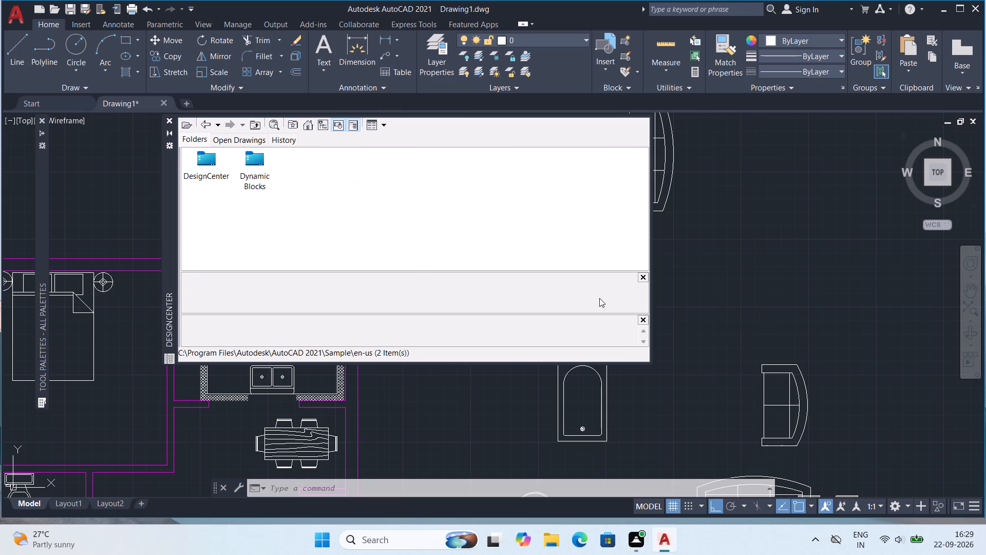
pyautogui.scroll(-2, 807, 302)
pyautogui.doubleClick(196, 158)
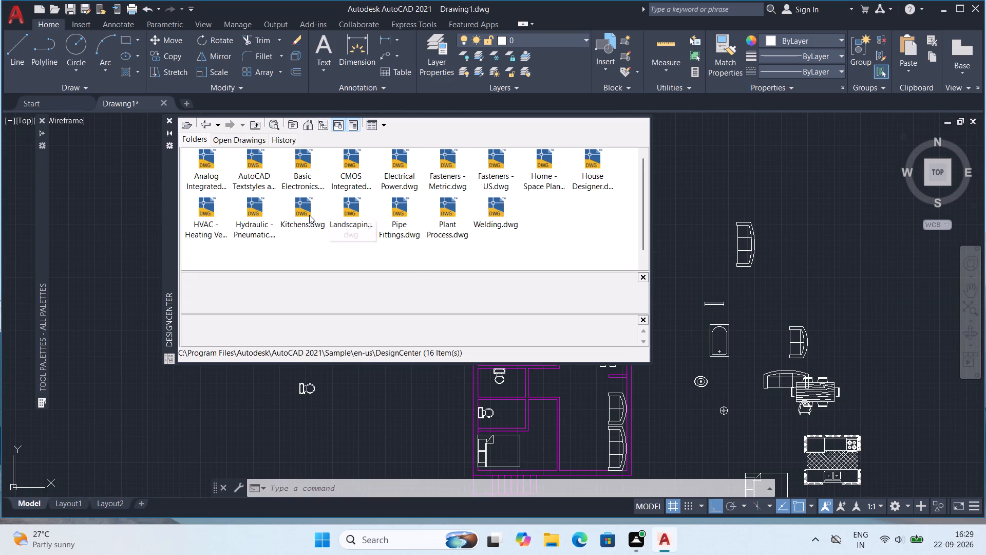
pyautogui.doubleClick(207, 212)
pyautogui.doubleClick(209, 163)
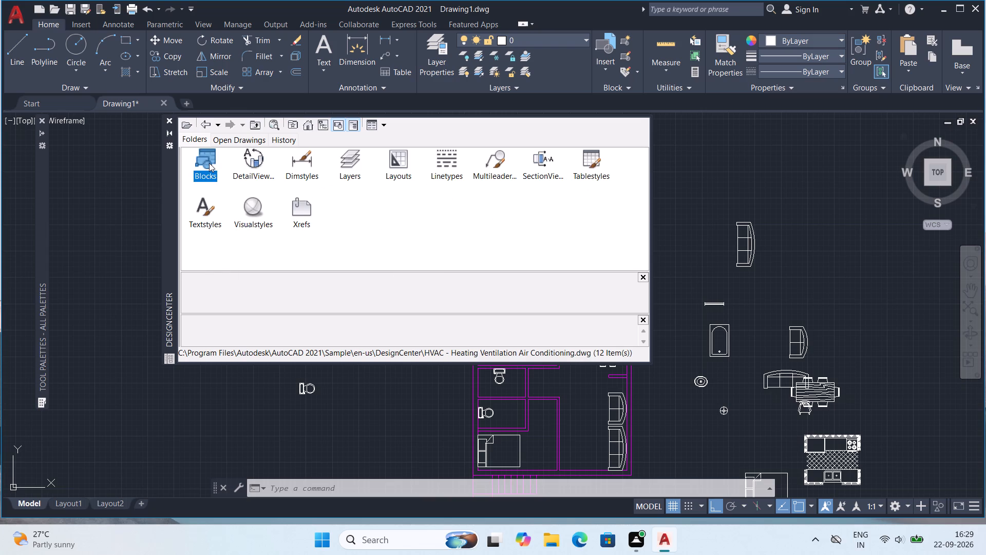
pyautogui.scroll(1, 431, 233)
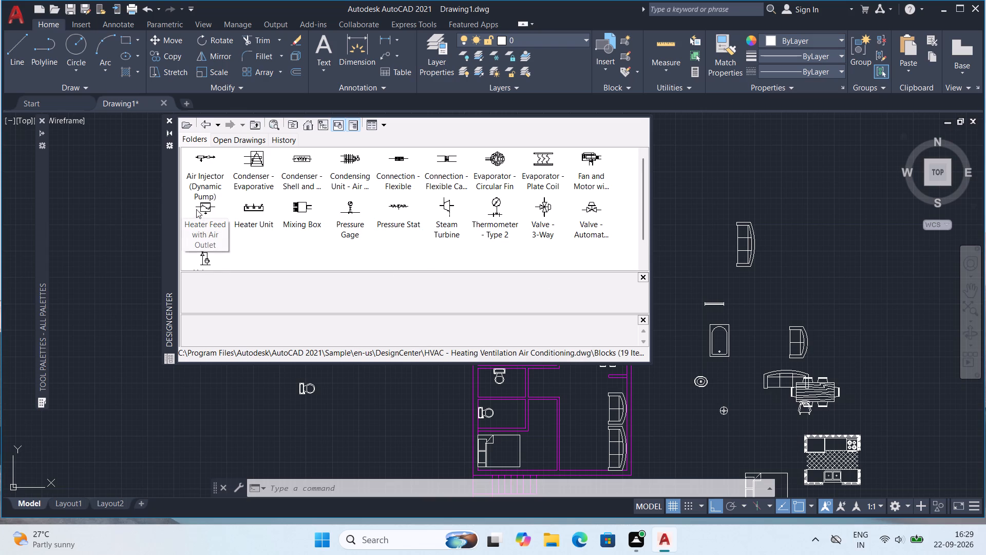
pyautogui.click(304, 123)
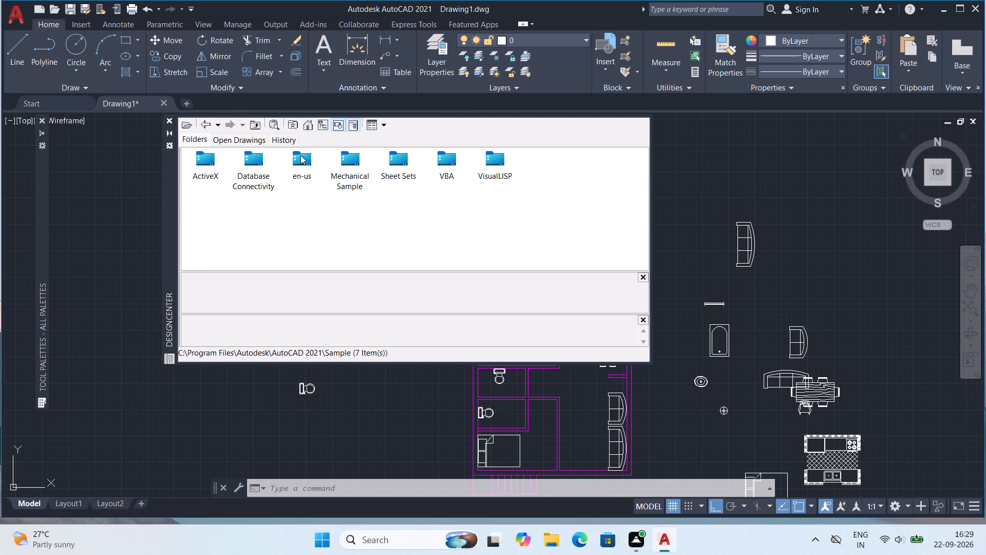
# Examine the blocks in Plant Process.dwg and House Designer.dwg for further usable items, and close DesignCenter.
pyautogui.doubleClick(300, 155)
pyautogui.doubleClick(213, 154)
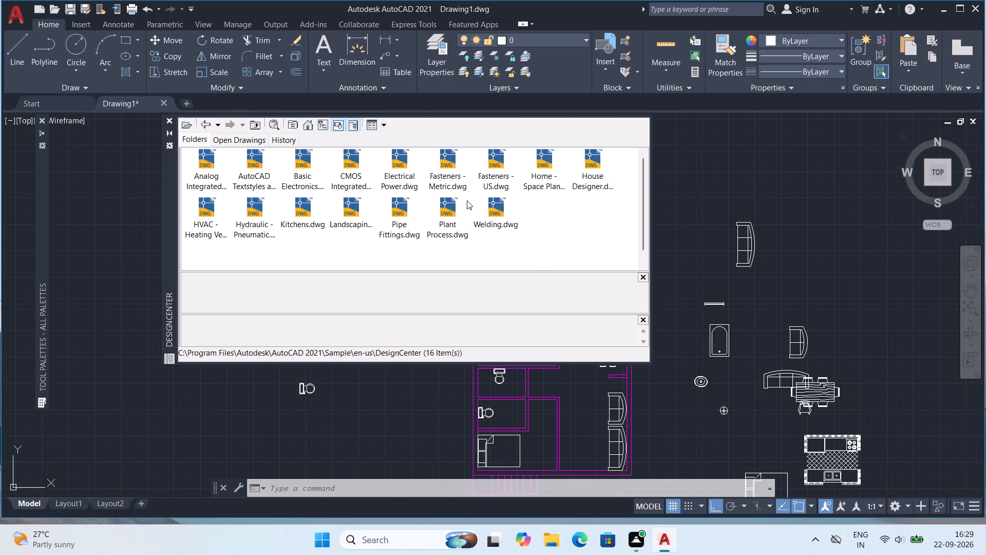
pyautogui.doubleClick(443, 212)
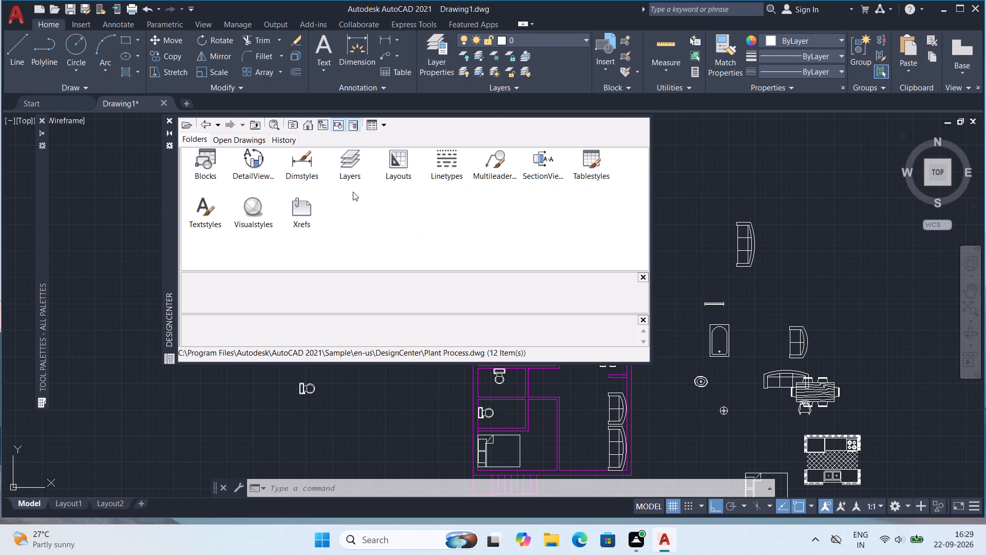
pyautogui.doubleClick(208, 156)
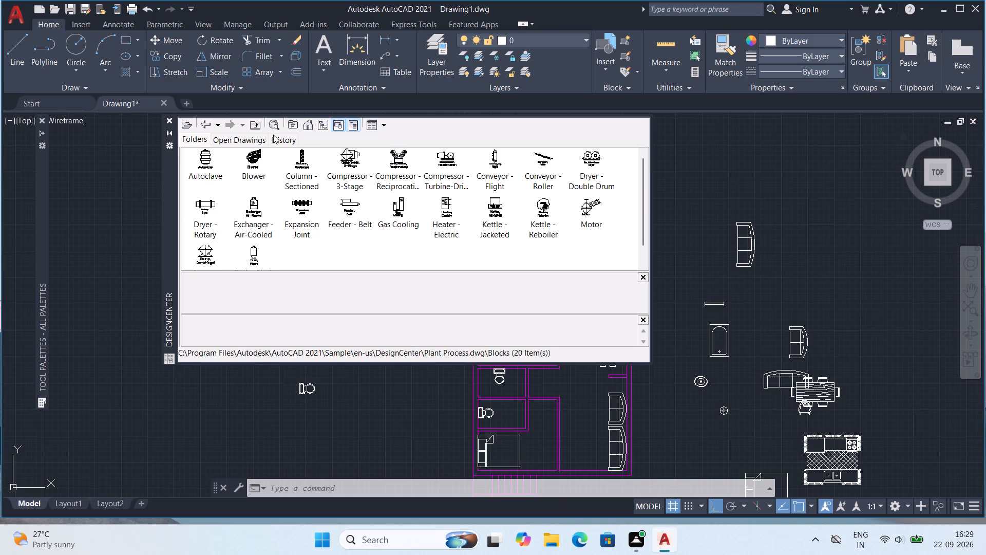
pyautogui.click(307, 121)
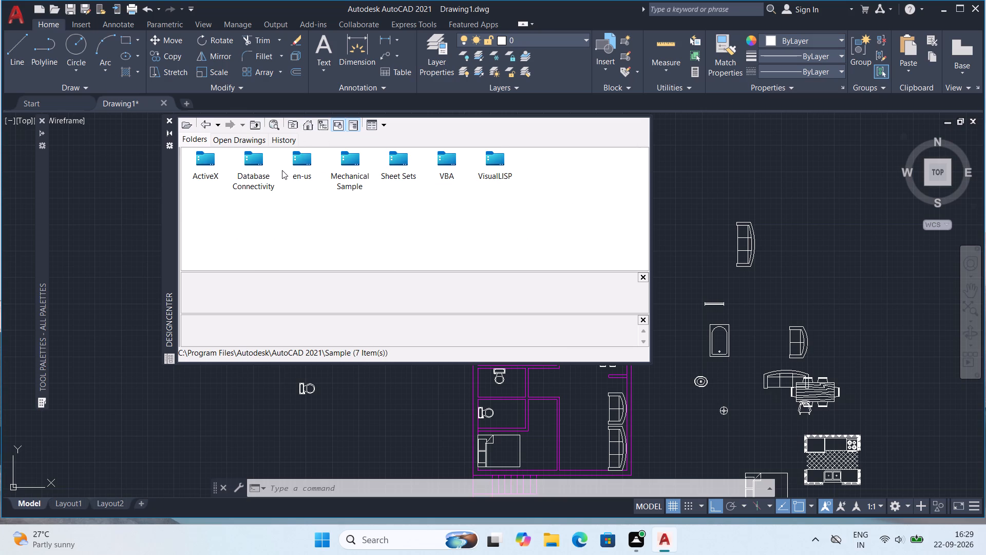
pyautogui.doubleClick(294, 157)
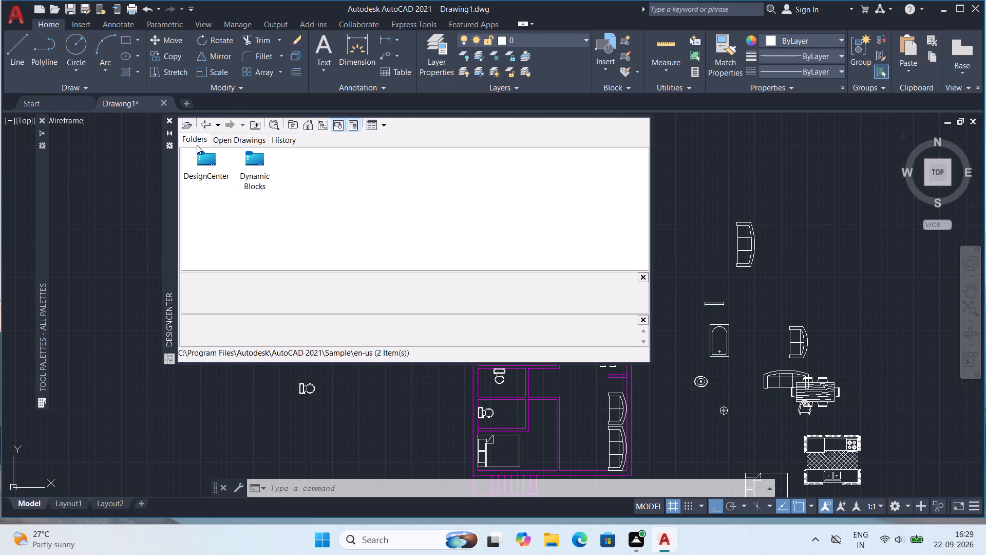
pyautogui.doubleClick(197, 156)
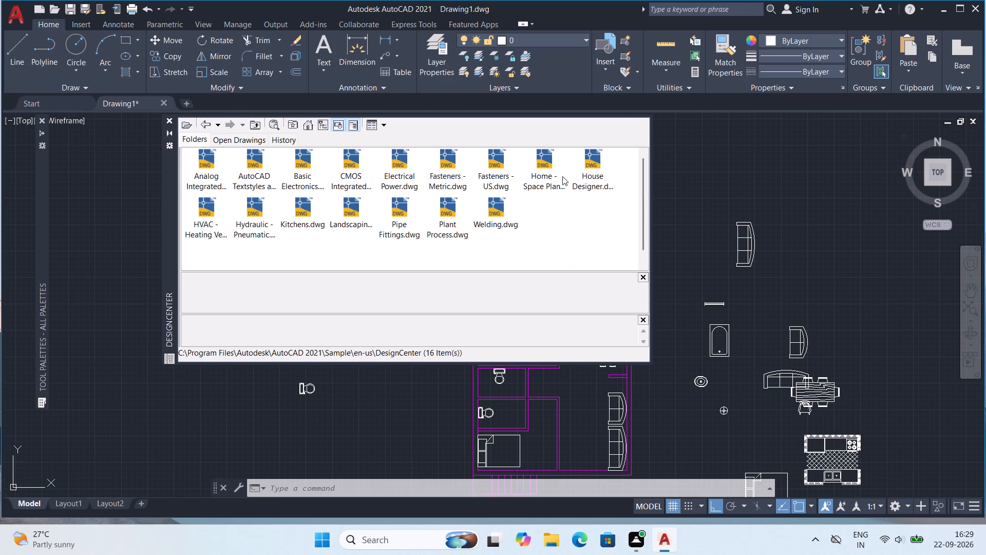
pyautogui.doubleClick(583, 164)
pyautogui.doubleClick(585, 162)
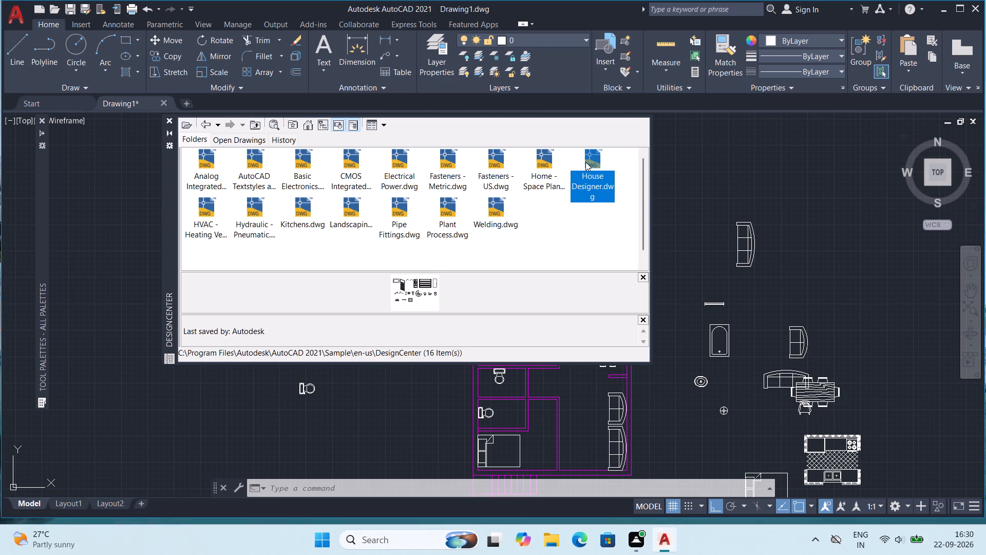
pyautogui.doubleClick(206, 164)
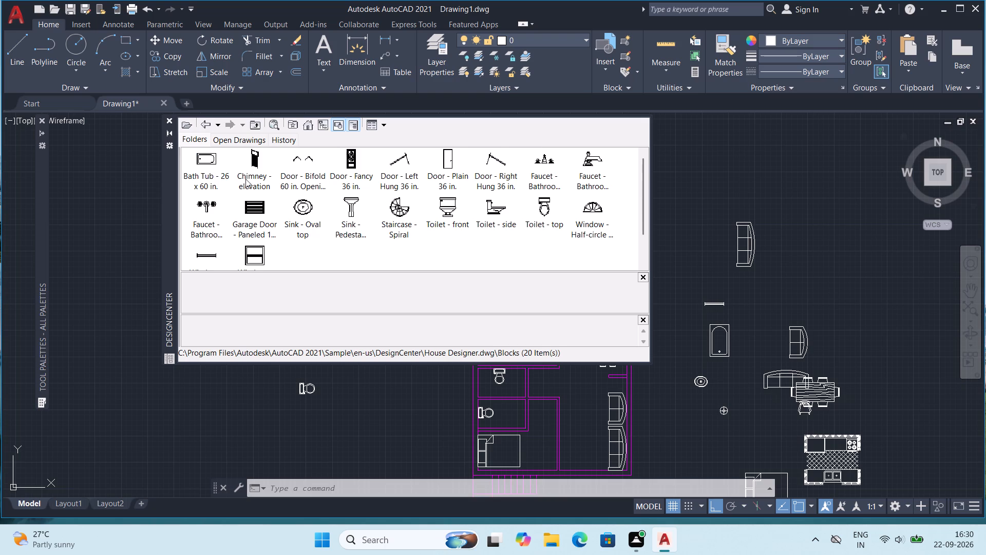
pyautogui.scroll(-1, 370, 229)
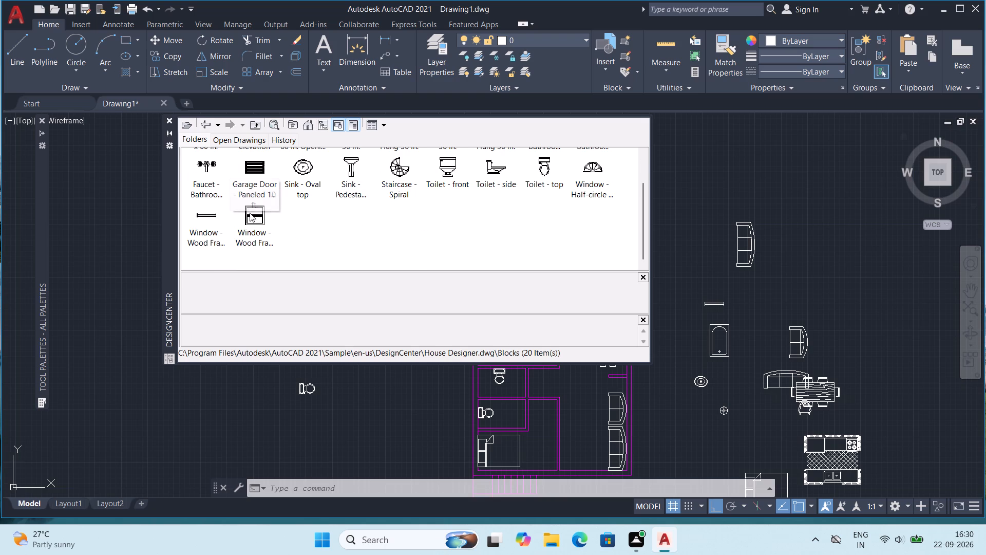
pyautogui.scroll(2, 363, 230)
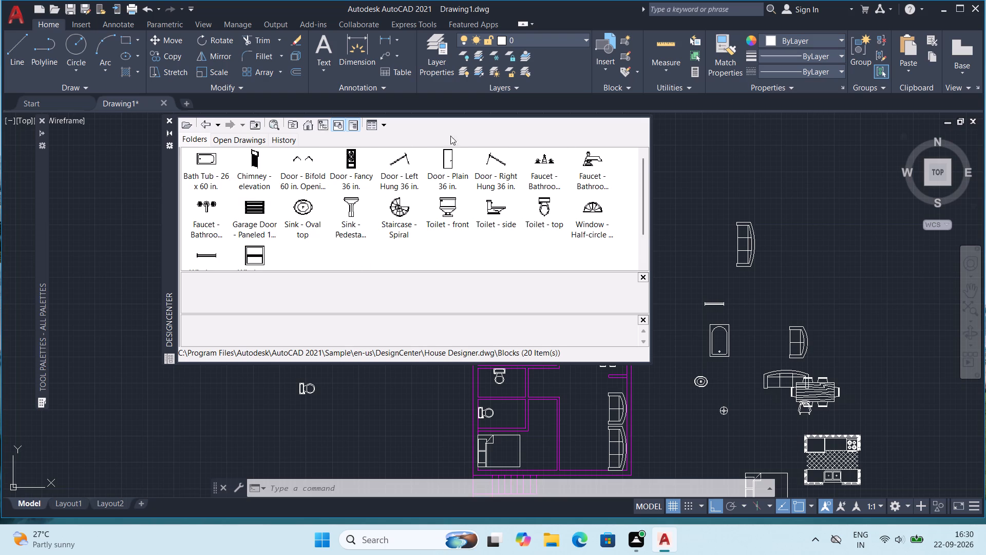
pyautogui.click(168, 122)
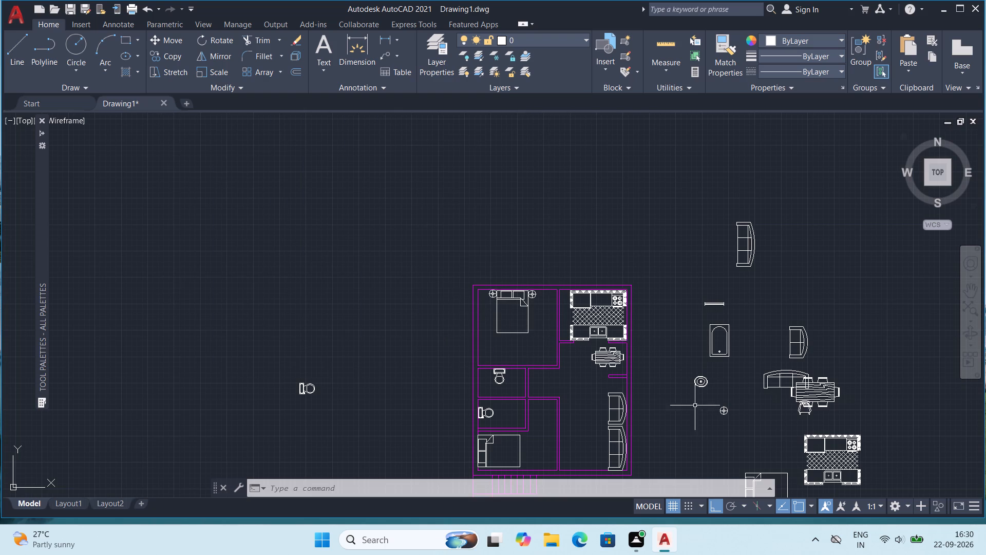
# Rotate the oval sink east of the plan by a quarter turn so its long axis runs north-south.
pyautogui.moveTo(689, 391); pyautogui.dragTo(669, 304, button='middle')
pyautogui.scroll(3, 672, 290)
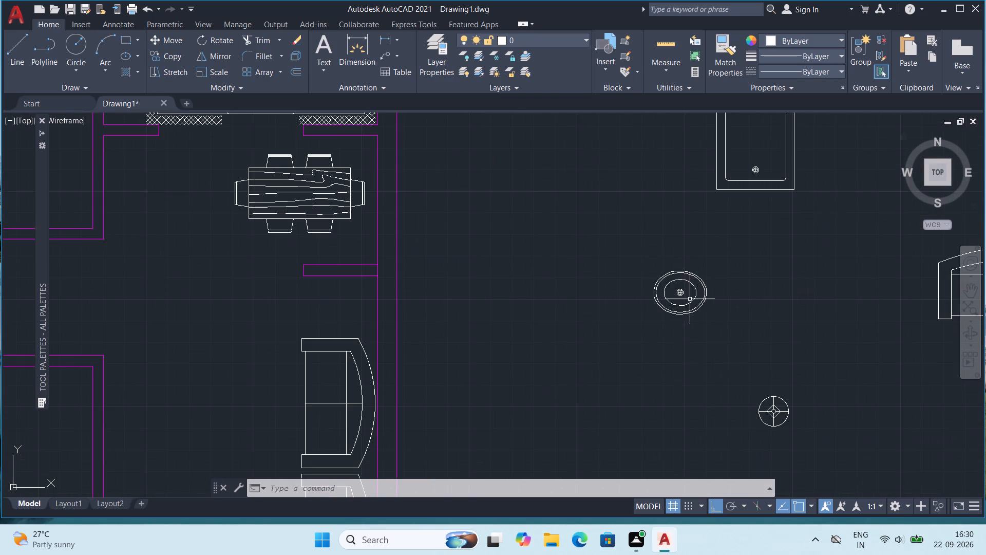
pyautogui.scroll(-1, 689, 299)
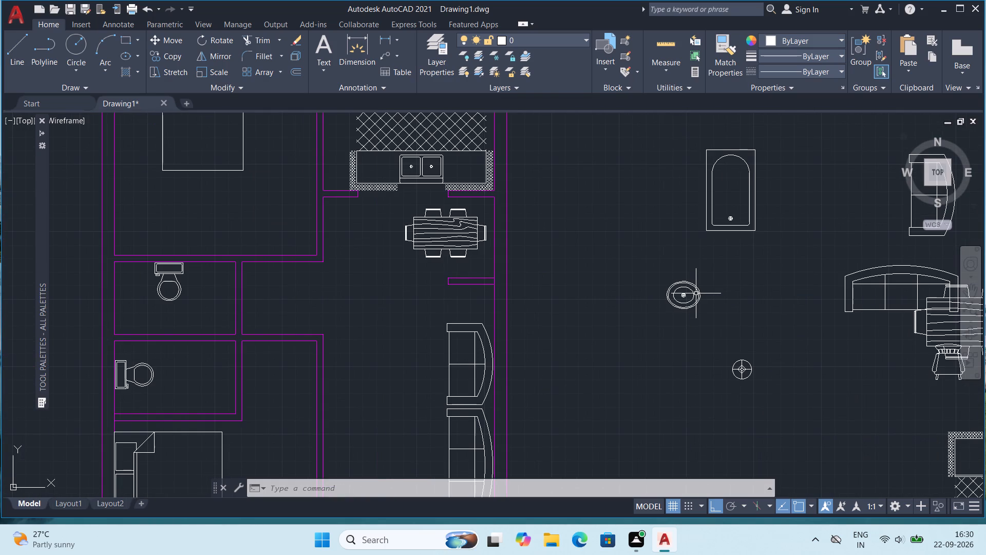
pyautogui.click(696, 292)
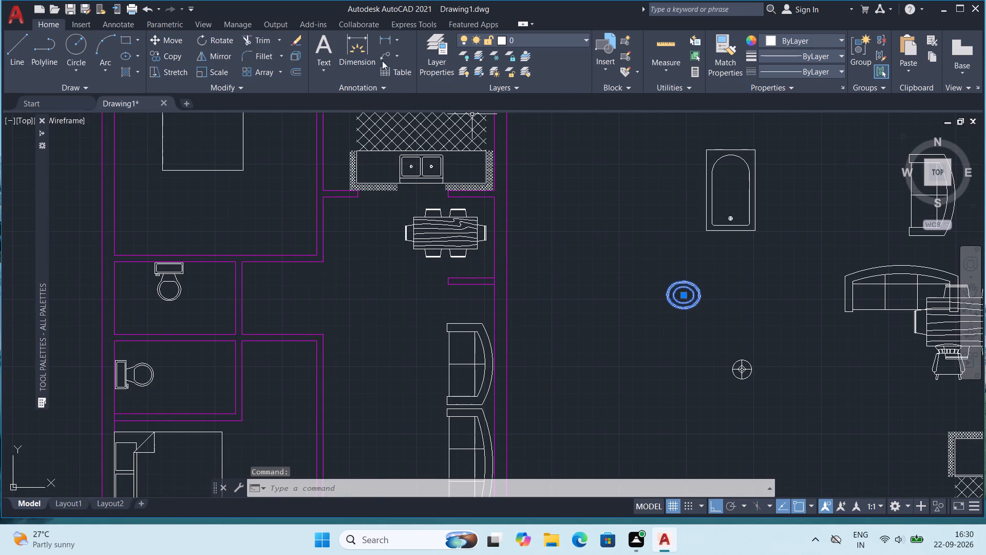
pyautogui.click(215, 40)
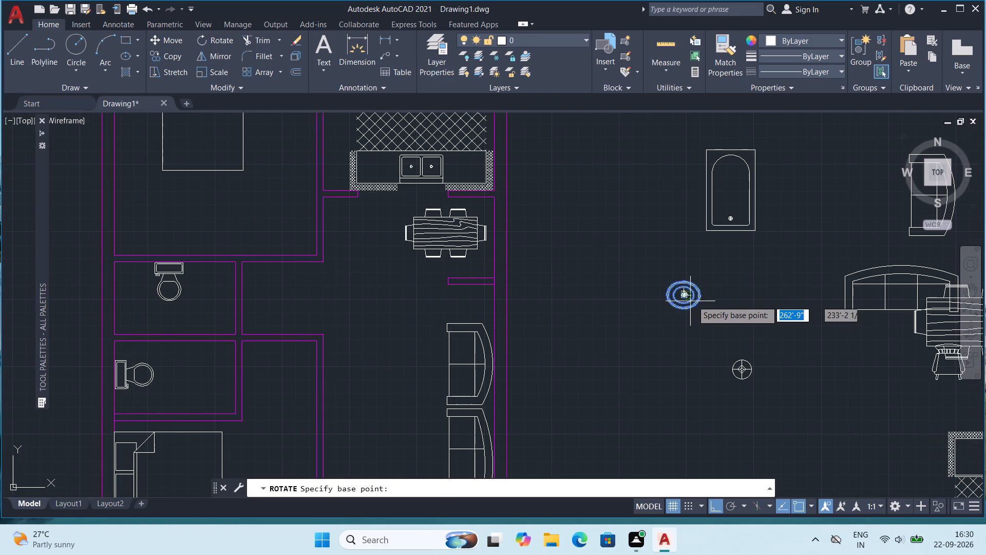
pyautogui.click(703, 296)
pyautogui.click(709, 325)
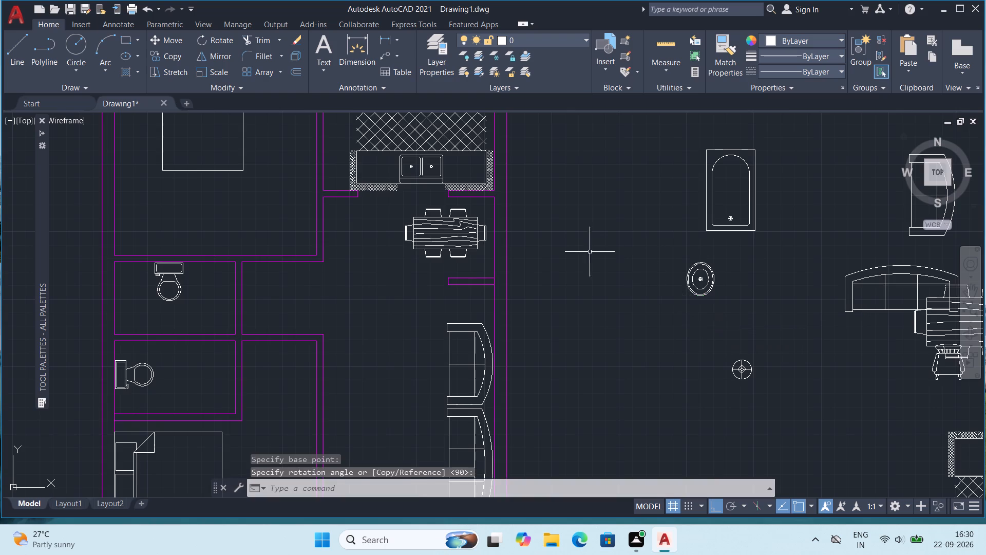
# Move the dining table south of the kitchen straight west, leaving space between it and the east wall.
pyautogui.scroll(1, 589, 251)
pyautogui.click(385, 233)
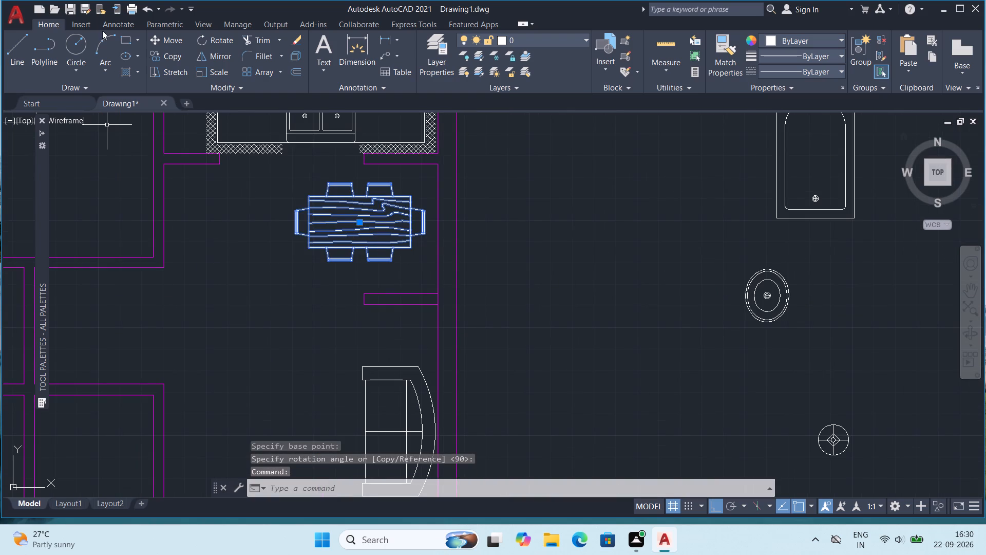
pyautogui.click(168, 40)
pyautogui.click(317, 247)
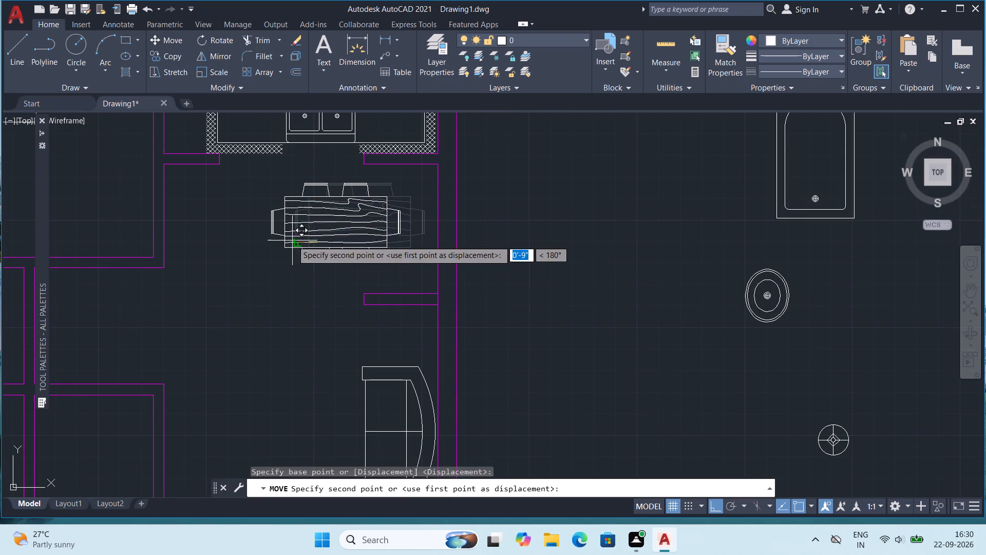
pyautogui.click(271, 236)
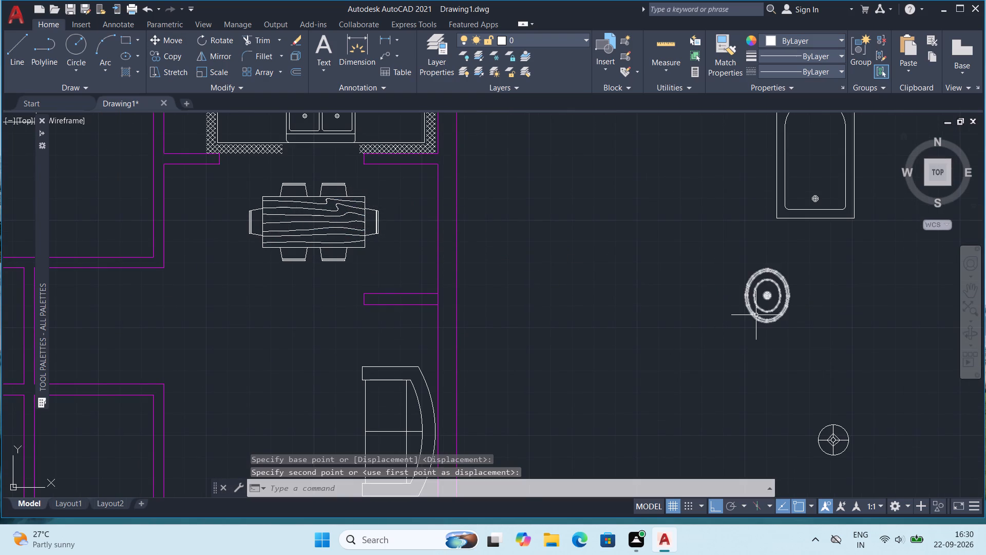
# Copy the rotated oval sink and paste it between the dining table and the east wall.
pyautogui.click(756, 314)
pyautogui.hotkey('ctrl', 'c')
pyautogui.hotkey('ctrl', 'v')
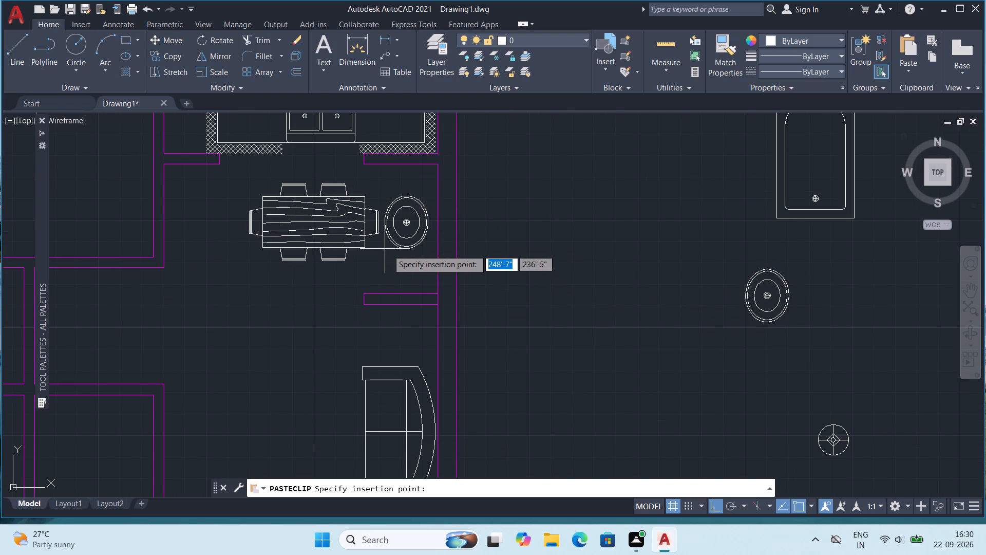
pyautogui.click(393, 253)
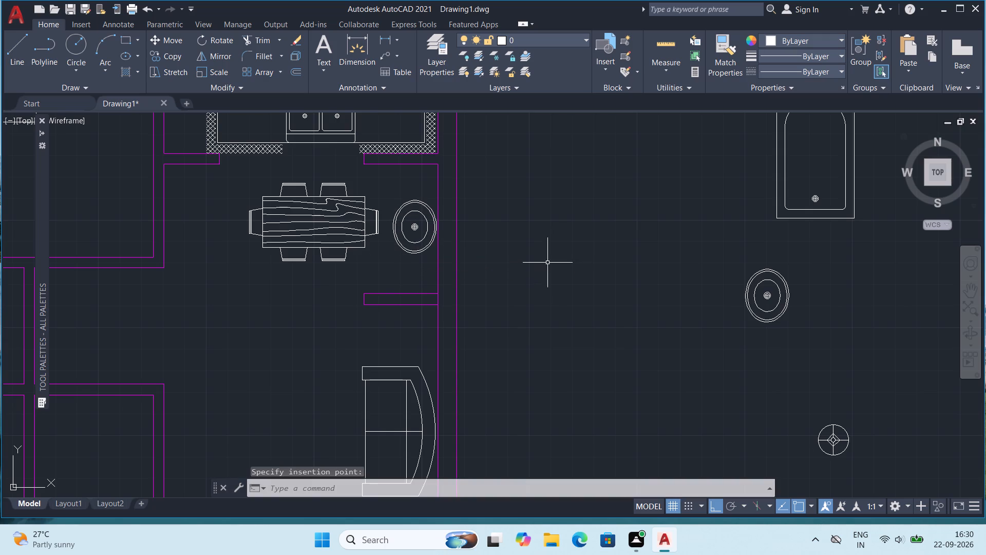
# Examine the furnished plan and the spare blocks east of it for items still to place.
pyautogui.scroll(-1, 547, 263)
pyautogui.scroll(-1, 633, 339)
pyautogui.moveTo(682, 361); pyautogui.dragTo(681, 353, button='middle')
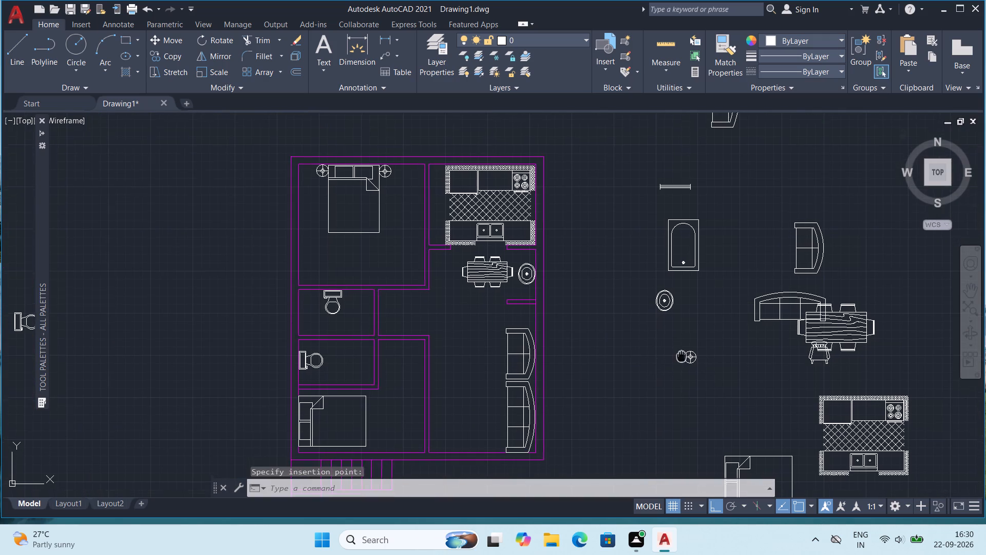
pyautogui.moveTo(681, 353); pyautogui.dragTo(679, 324, button='middle')
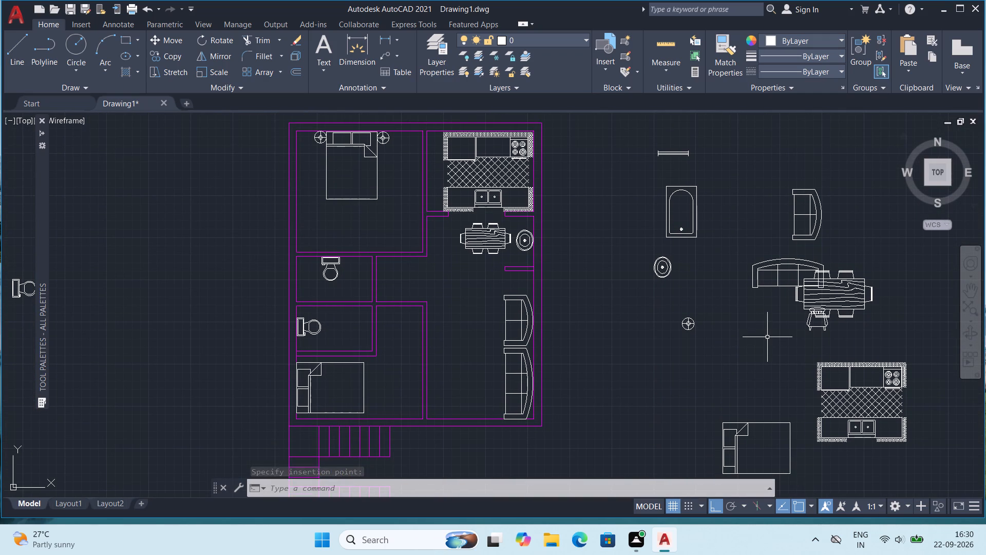
pyautogui.moveTo(753, 379); pyautogui.dragTo(744, 398, button='middle')
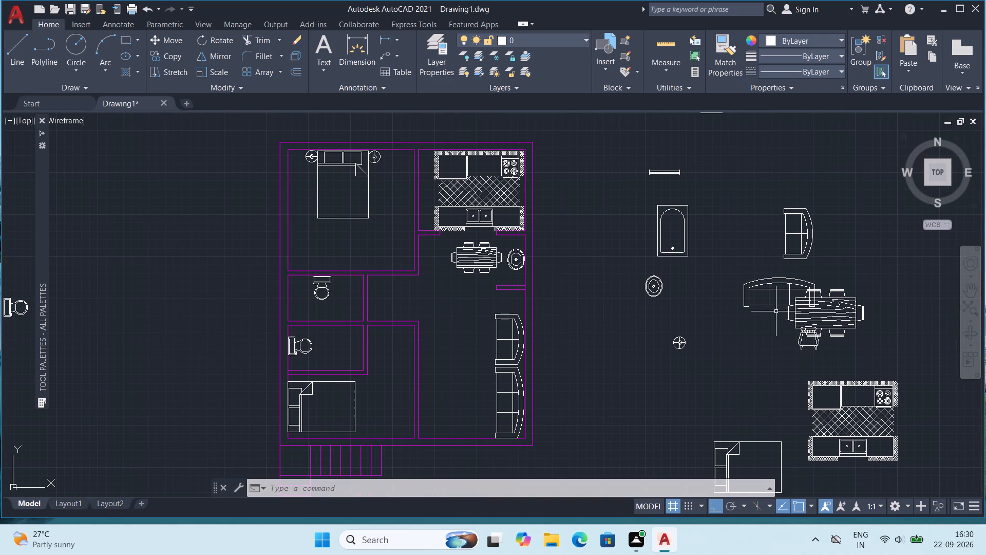
pyautogui.scroll(-1, 690, 187)
pyautogui.moveTo(699, 180); pyautogui.dragTo(688, 249, button='middle')
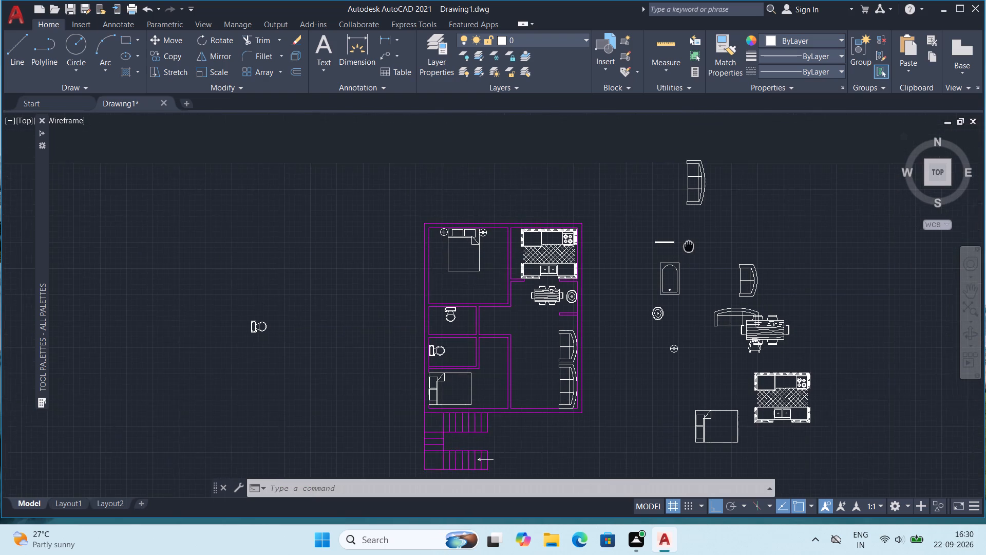
pyautogui.moveTo(688, 249); pyautogui.dragTo(643, 261, button='middle')
pyautogui.scroll(1, 662, 379)
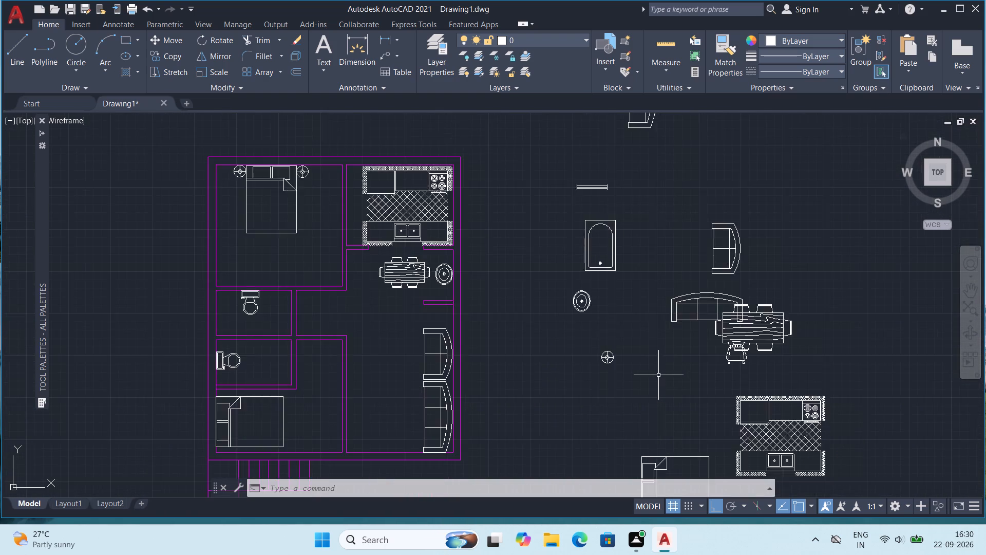
pyautogui.scroll(1, 658, 375)
pyautogui.scroll(-1, 790, 281)
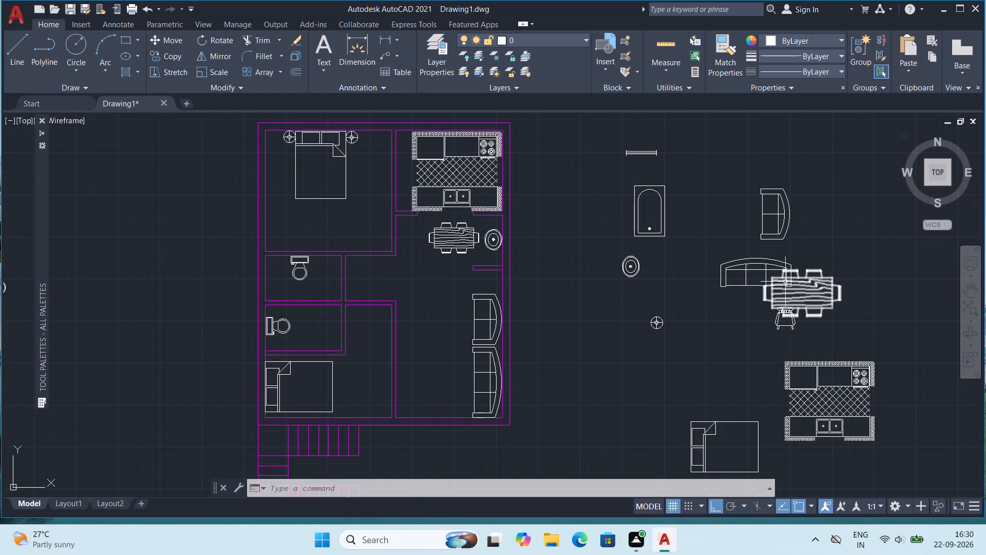
pyautogui.moveTo(779, 340); pyautogui.dragTo(758, 328, button='middle')
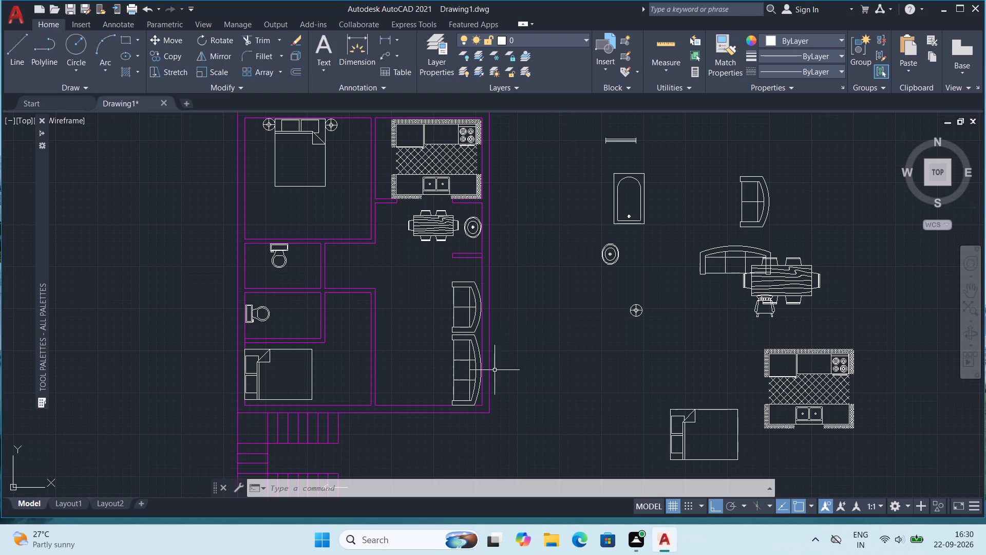
pyautogui.moveTo(729, 373); pyautogui.dragTo(708, 367, button='middle')
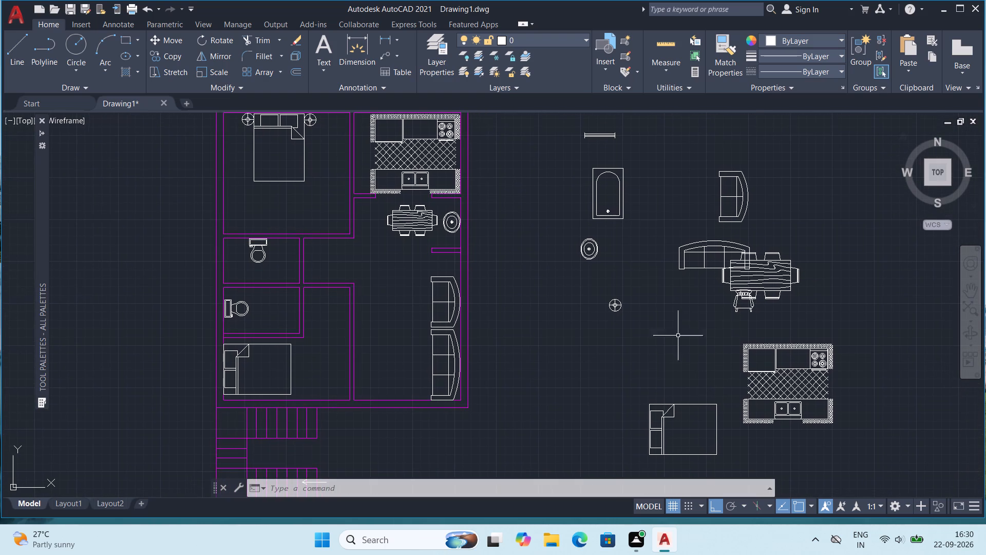
pyautogui.moveTo(639, 348); pyautogui.dragTo(623, 398, button='middle')
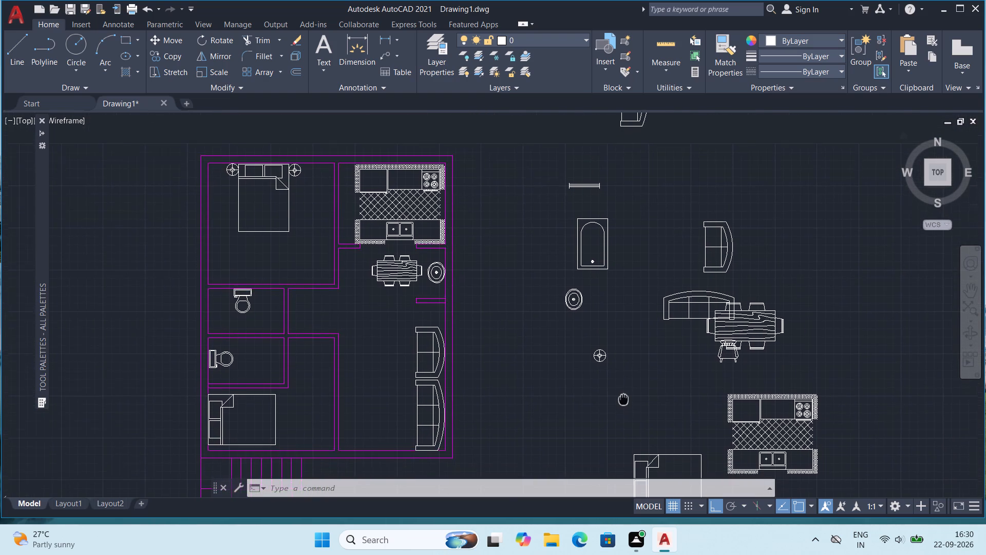
pyautogui.moveTo(623, 398); pyautogui.dragTo(623, 392, button='middle')
# Copy the bath tub from east of the plan and paste it in the open space west of the plan.
pyautogui.scroll(-1, 626, 380)
pyautogui.scroll(1, 399, 293)
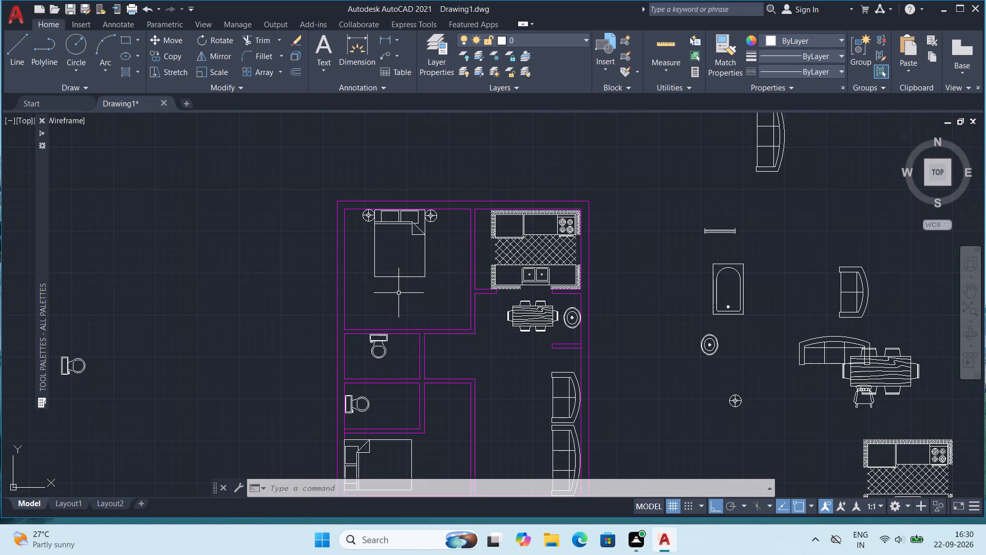
pyautogui.click(729, 268)
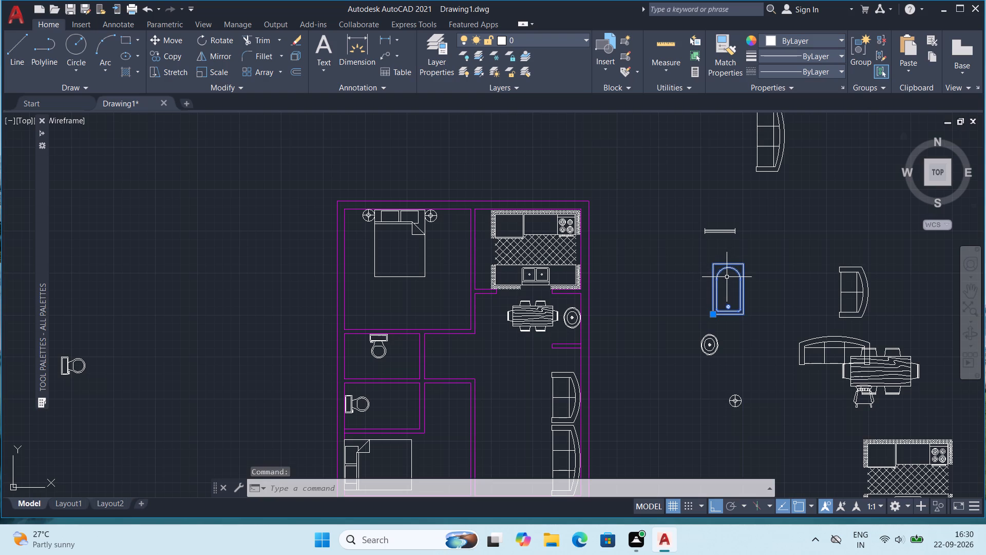
pyautogui.hotkey('ctrl', 'c')
pyautogui.hotkey('ctrl', 'v')
pyautogui.scroll(1, 373, 415)
pyautogui.moveTo(373, 414); pyautogui.dragTo(384, 354, button='middle')
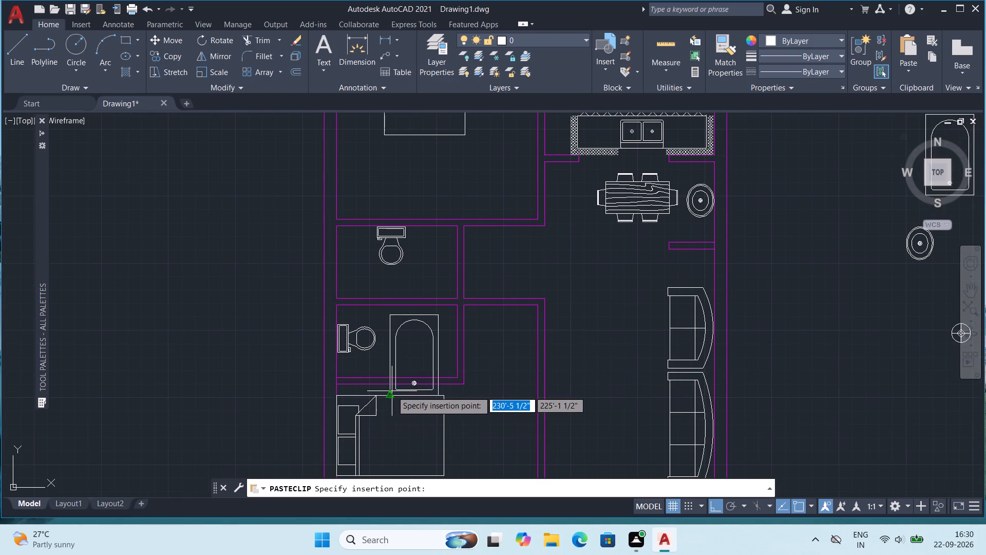
pyautogui.click(132, 291)
# Rotate the bath tub west of the plan by 90° so it lies lengthwise east-west with its rounded end facing west.
pyautogui.click(140, 286)
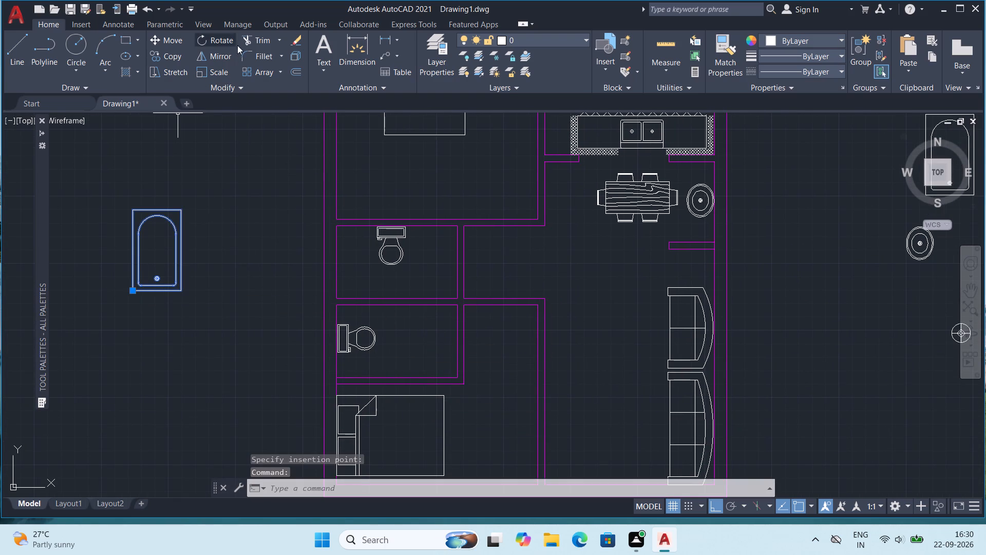
pyautogui.click(238, 34)
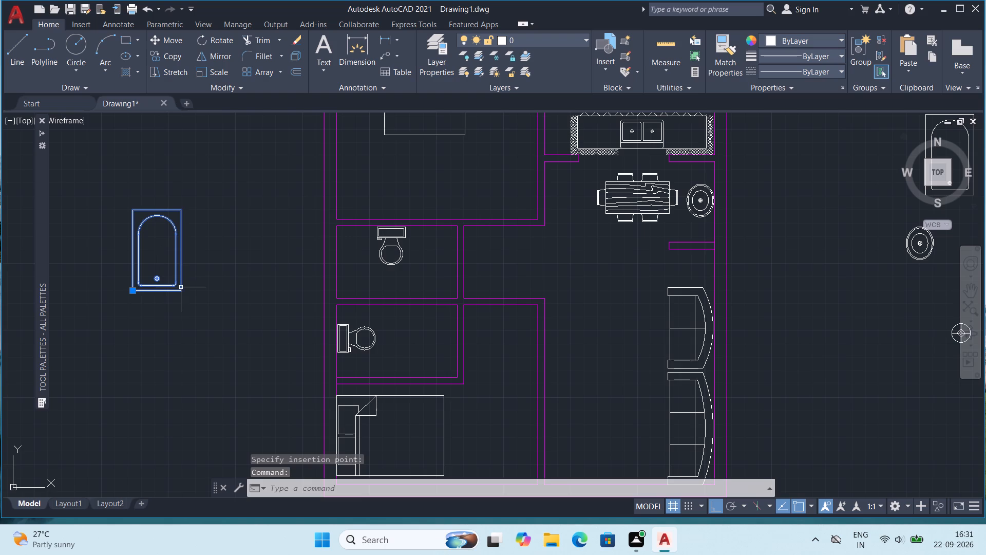
pyautogui.click(181, 286)
pyautogui.click(222, 39)
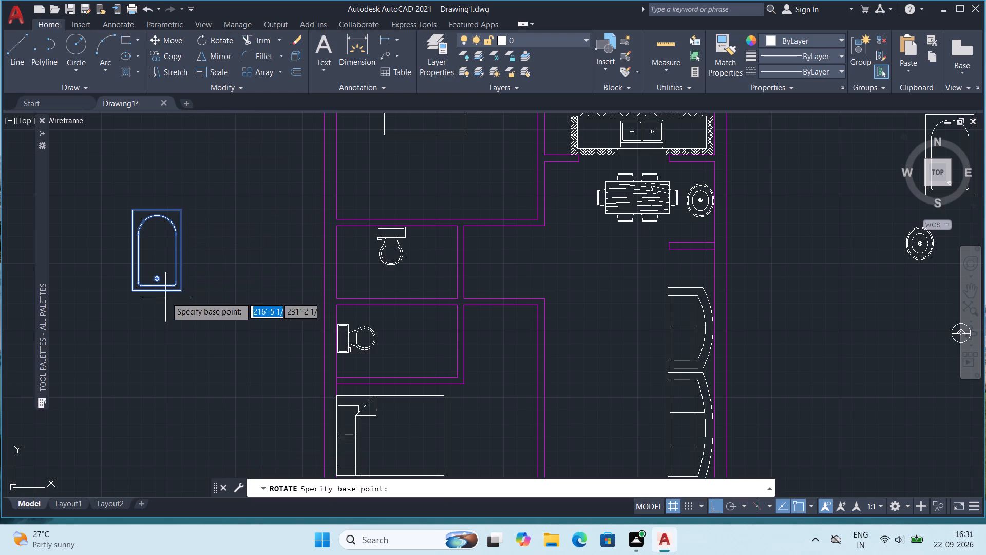
pyautogui.click(181, 288)
pyautogui.click(209, 212)
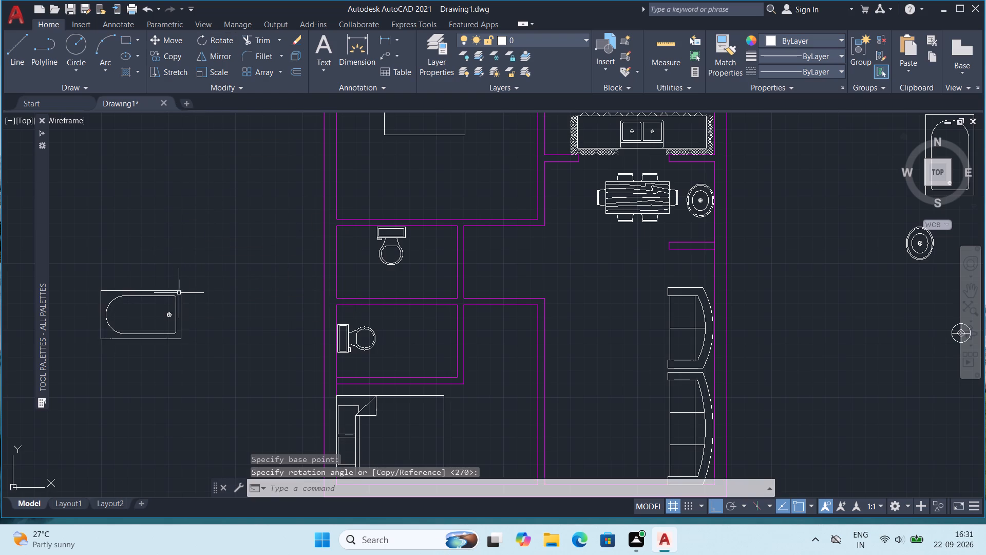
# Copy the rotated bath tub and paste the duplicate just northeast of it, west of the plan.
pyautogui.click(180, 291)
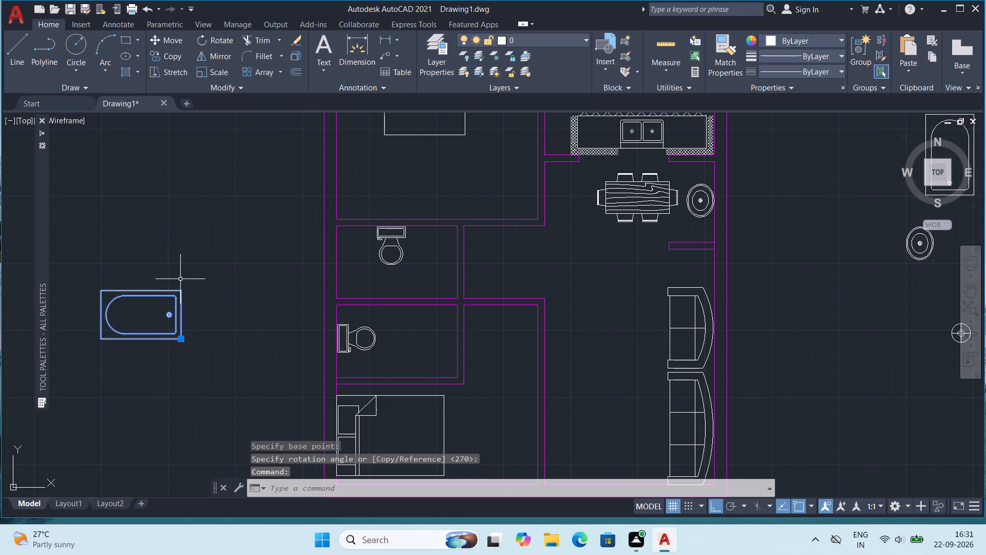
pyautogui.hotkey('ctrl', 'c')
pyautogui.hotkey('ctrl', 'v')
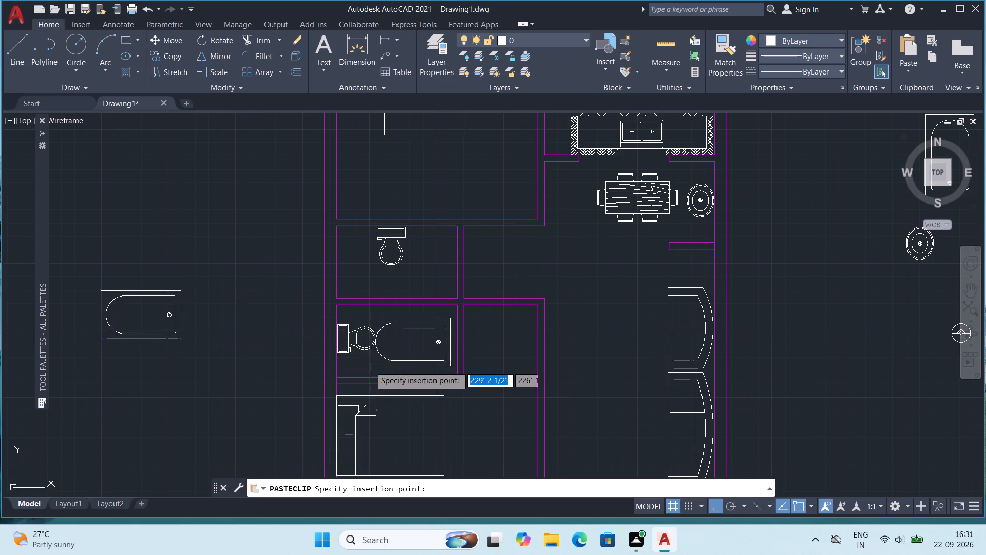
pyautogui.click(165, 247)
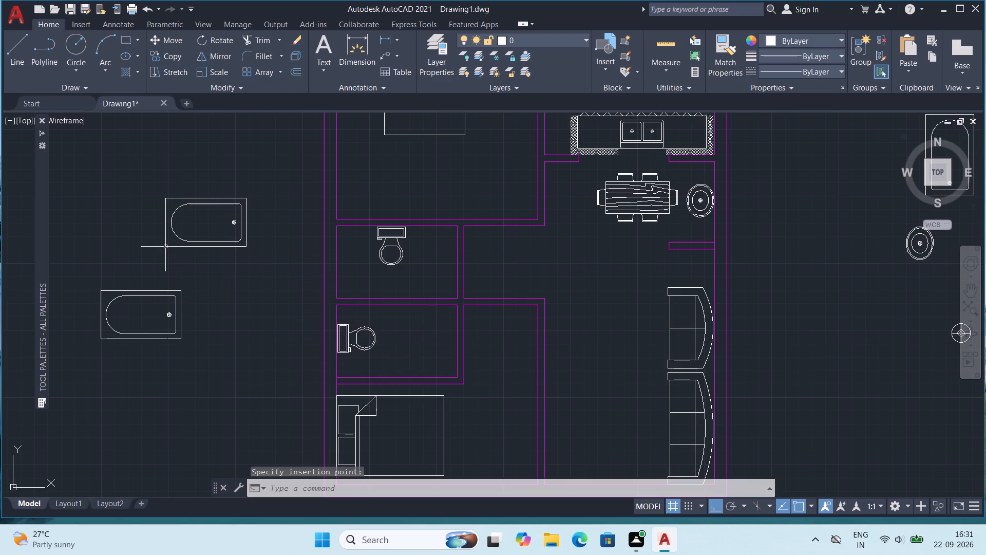
# Scale the southern of the two bath tubs west of the plan down to about four-fifths of its size.
pyautogui.click(183, 292)
pyautogui.click(175, 297)
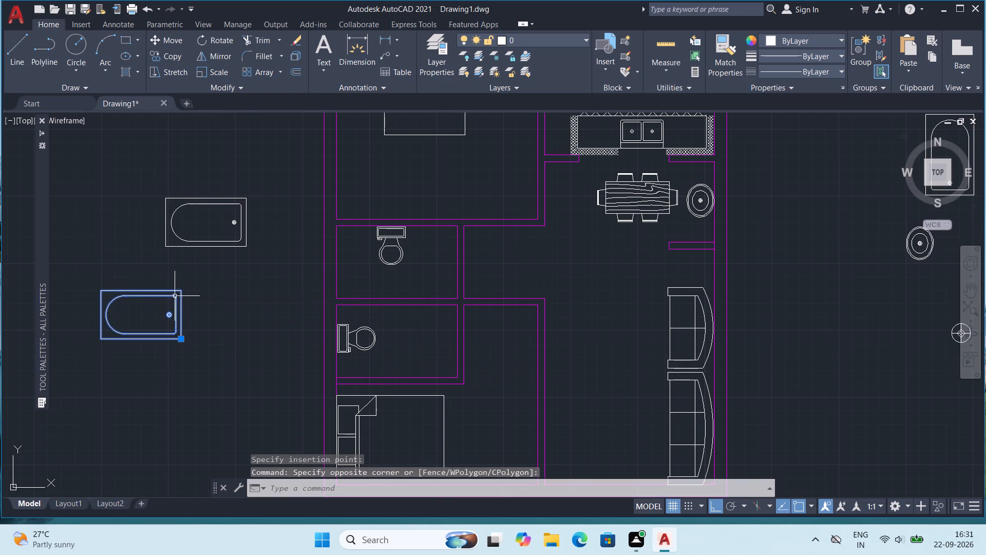
pyautogui.click(214, 73)
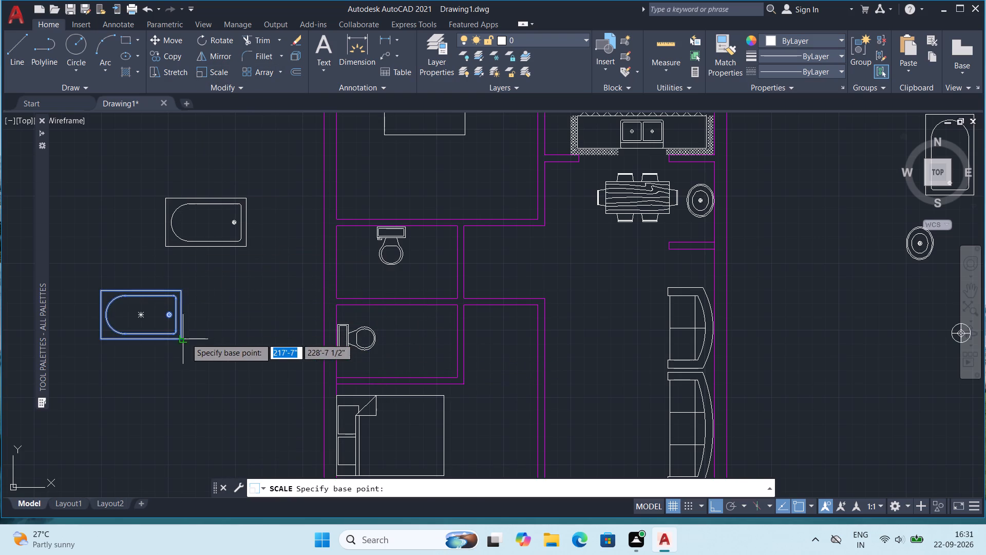
pyautogui.click(181, 336)
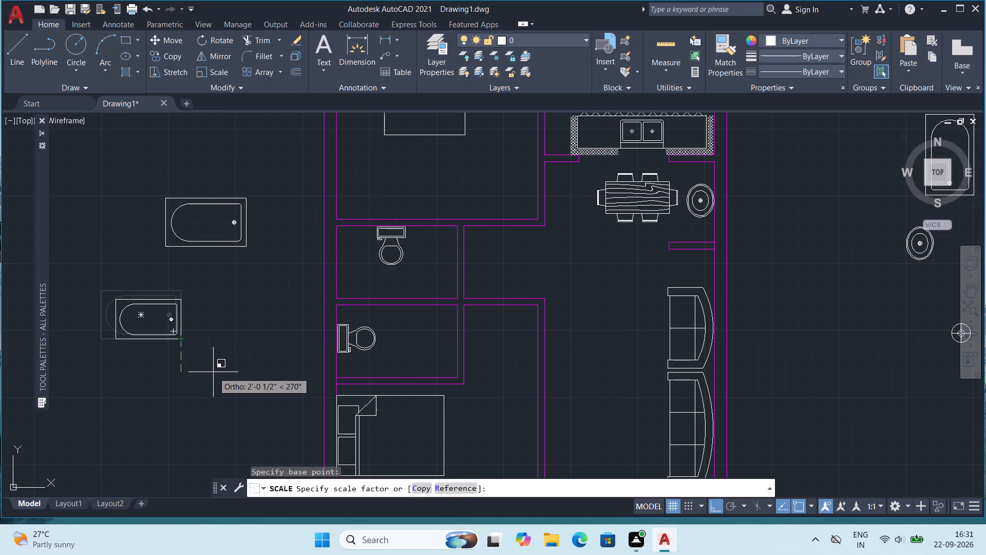
pyautogui.click(213, 372)
# Copy the reduced bath tub and paste it in the southern bathroom, east of the toilet.
pyautogui.click(183, 337)
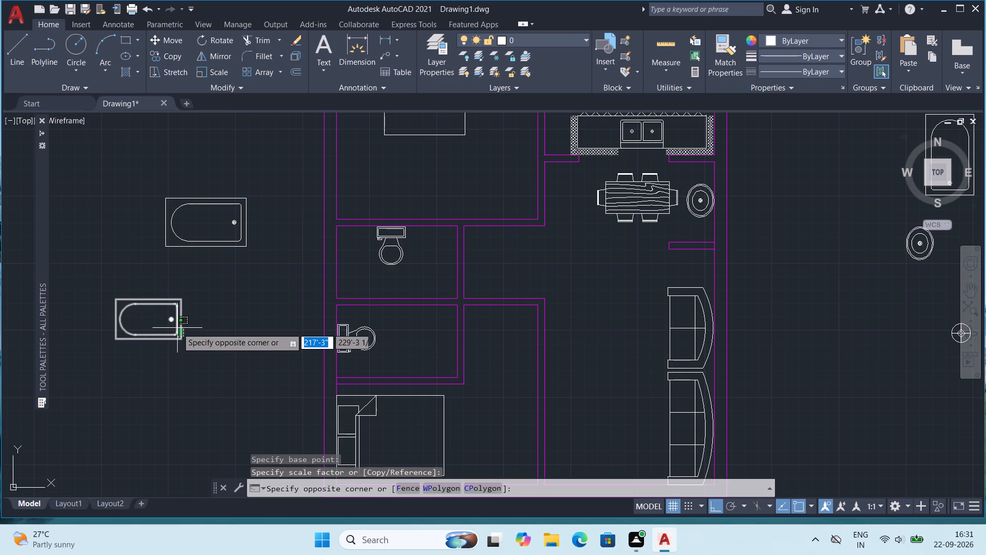
pyautogui.click(177, 325)
pyautogui.hotkey('ctrl', 'c')
pyautogui.hotkey('ctrl', 'v')
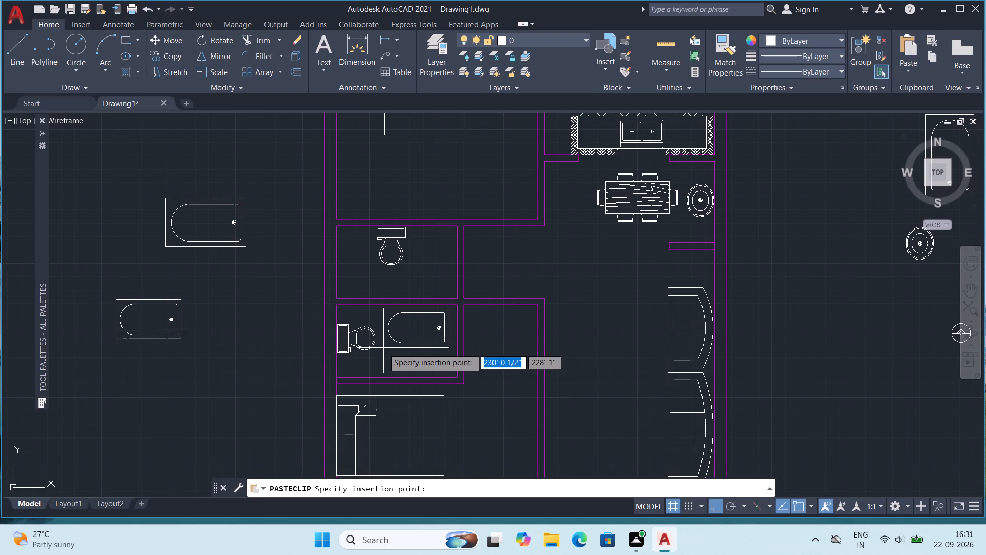
pyautogui.click(383, 348)
# Move the southern bathroom's toilet straight south along the west wall, close to the room's southwest corner.
pyautogui.scroll(1, 368, 383)
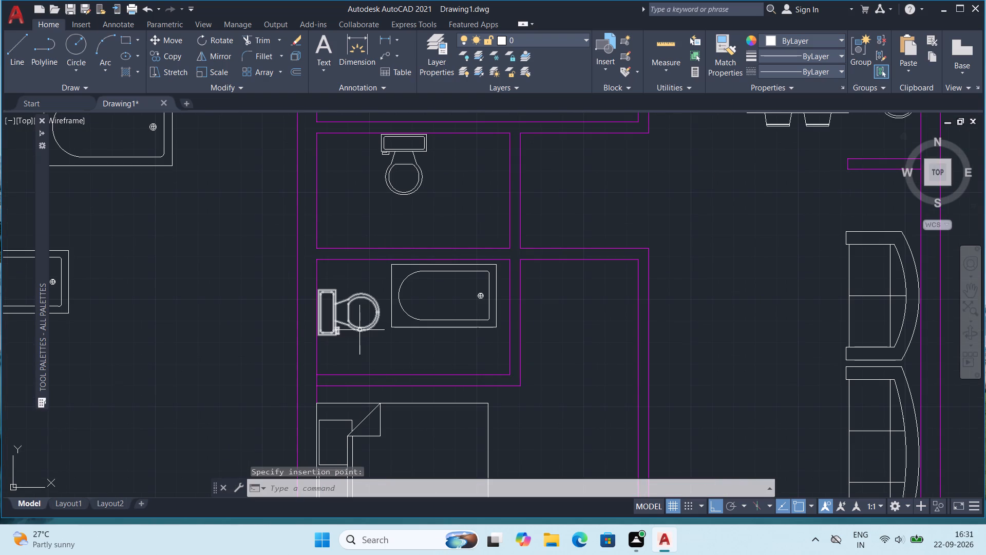
pyautogui.click(359, 328)
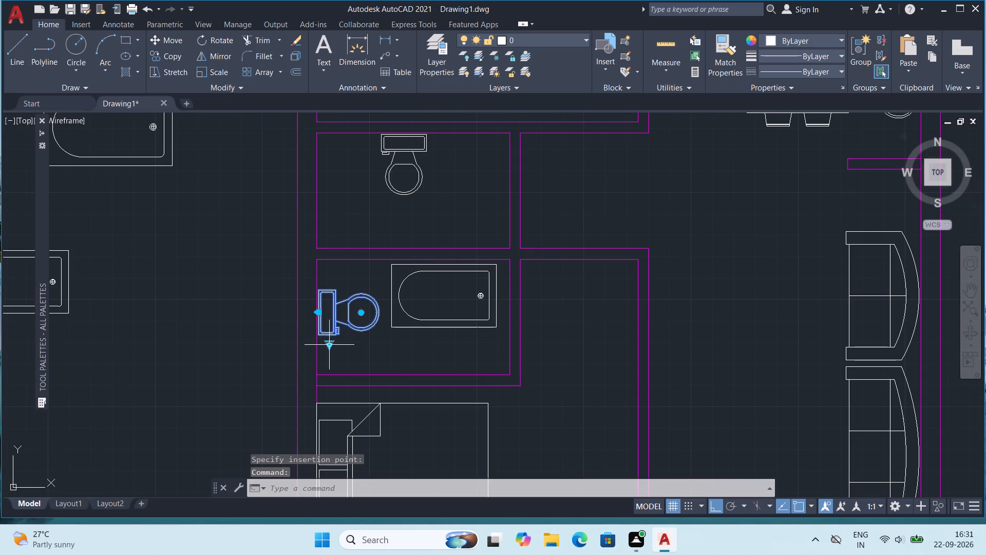
pyautogui.click(328, 343)
pyautogui.click(236, 313)
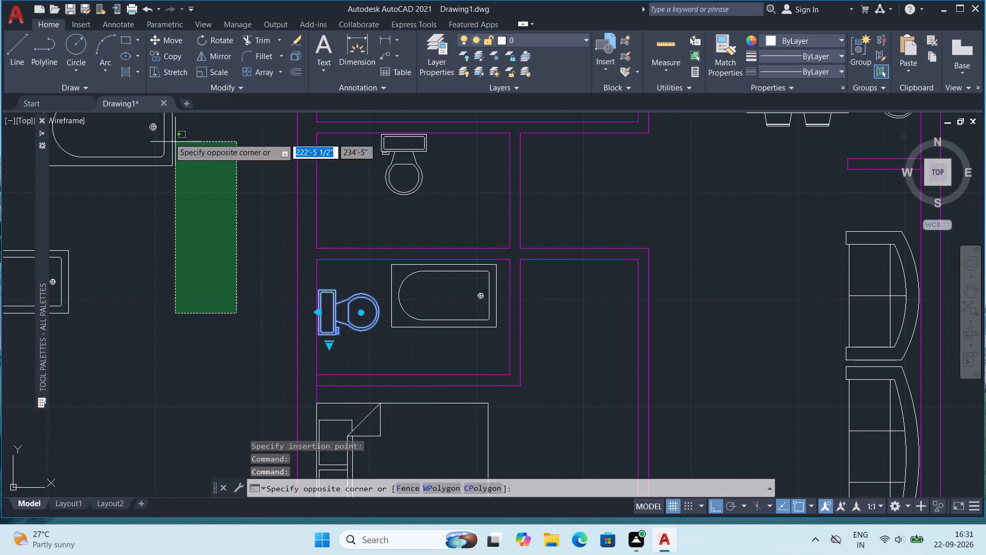
pyautogui.click(176, 323)
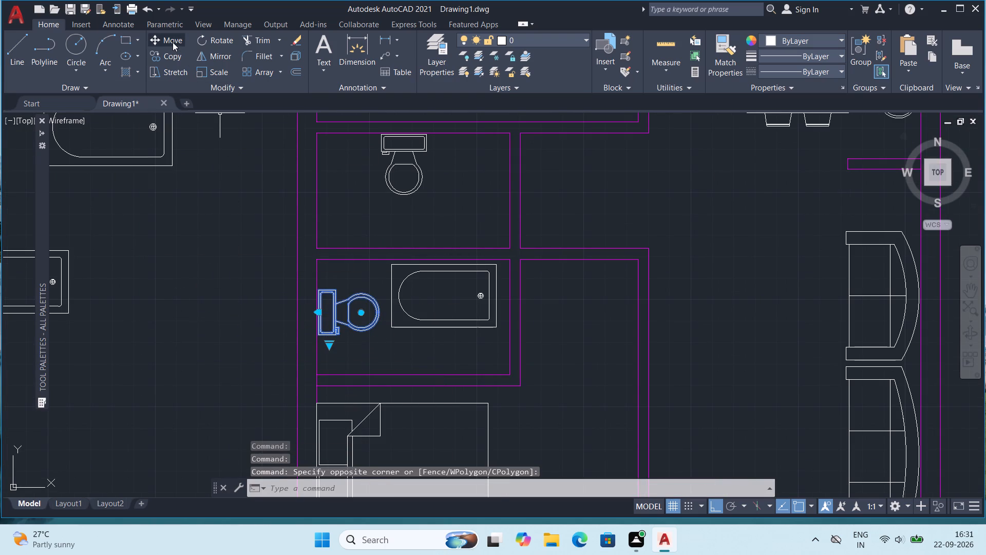
pyautogui.click(173, 40)
pyautogui.scroll(1, 322, 352)
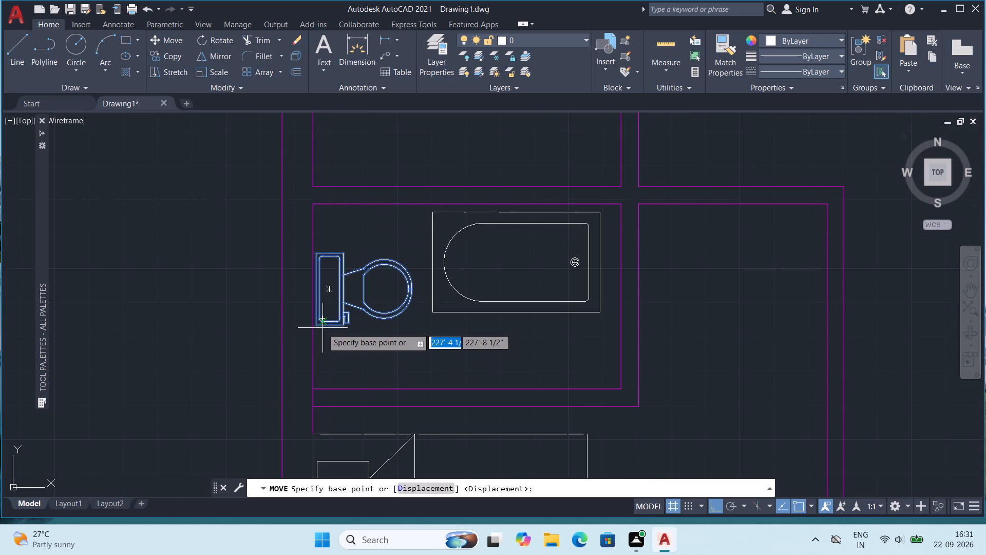
pyautogui.click(323, 327)
pyautogui.click(327, 373)
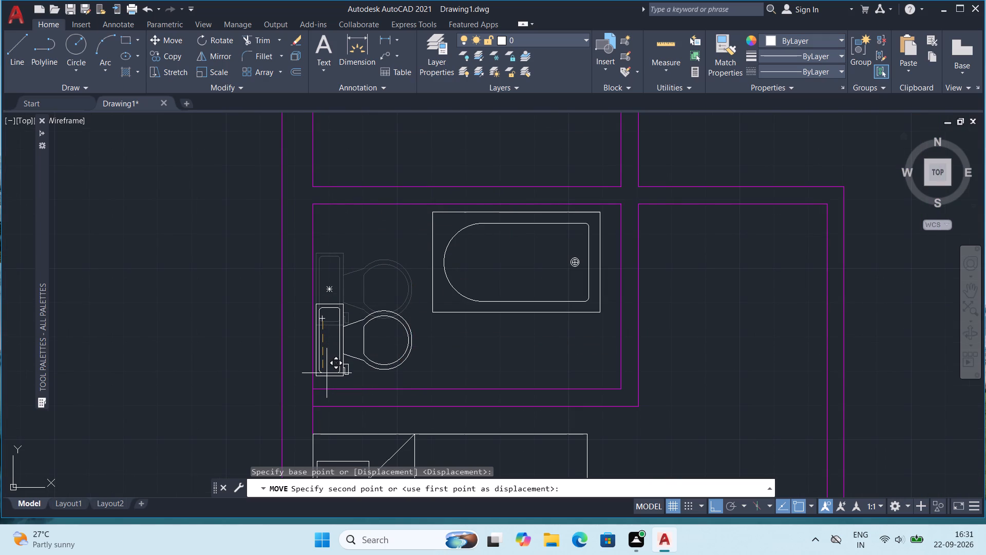
# Erase the spare toilet and the two spare bath tubs from the open space west of the plan.
pyautogui.scroll(-1, 372, 317)
pyautogui.scroll(-1, 478, 343)
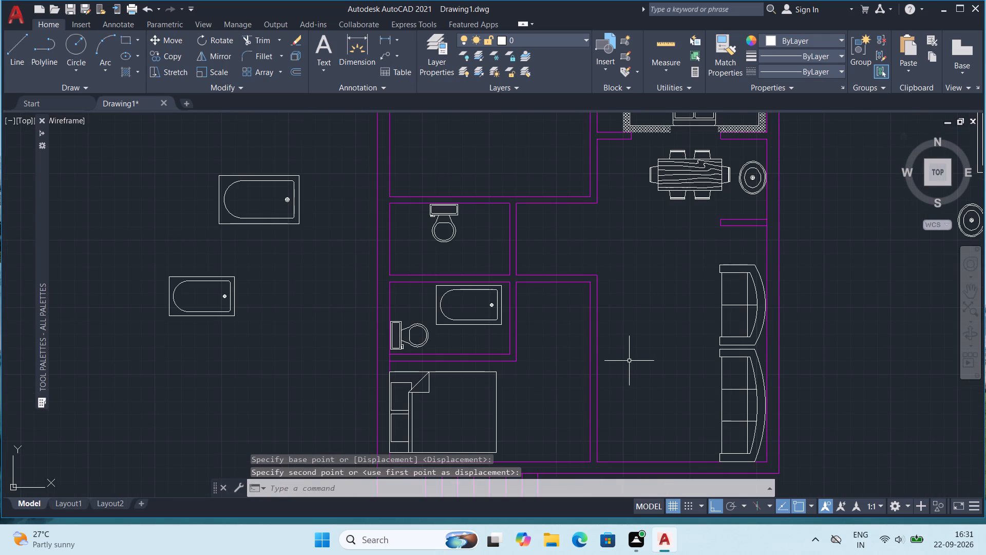
pyautogui.moveTo(532, 371); pyautogui.dragTo(469, 385, button='middle')
pyautogui.scroll(-1, 386, 335)
pyautogui.moveTo(443, 295); pyautogui.dragTo(396, 271, button='middle')
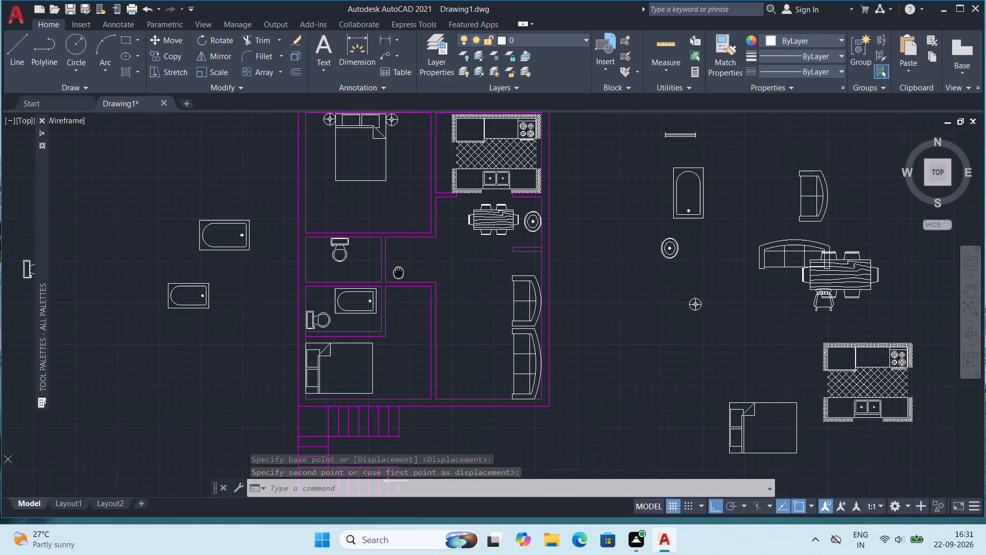
pyautogui.moveTo(396, 271); pyautogui.dragTo(393, 270, button='middle')
pyautogui.scroll(-1, 393, 280)
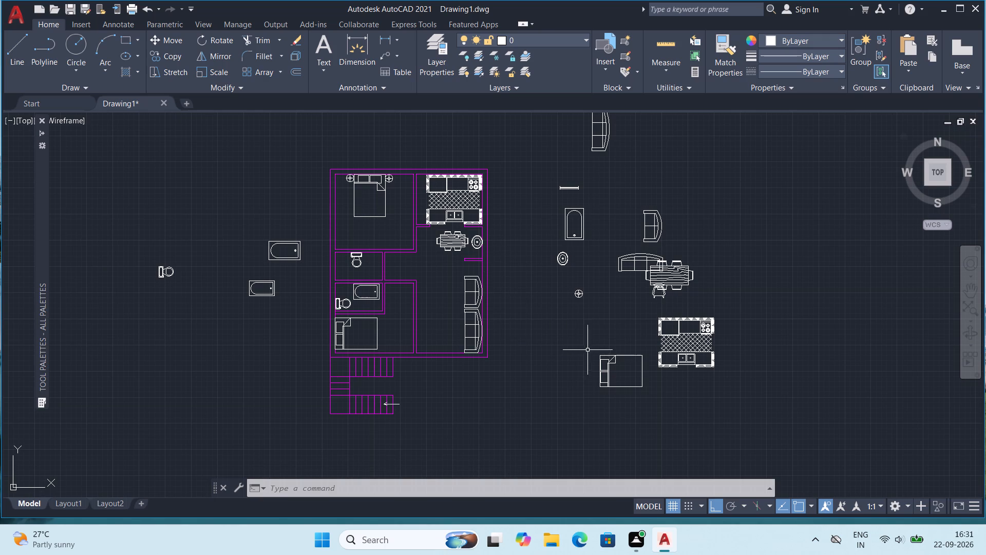
pyautogui.click(114, 179)
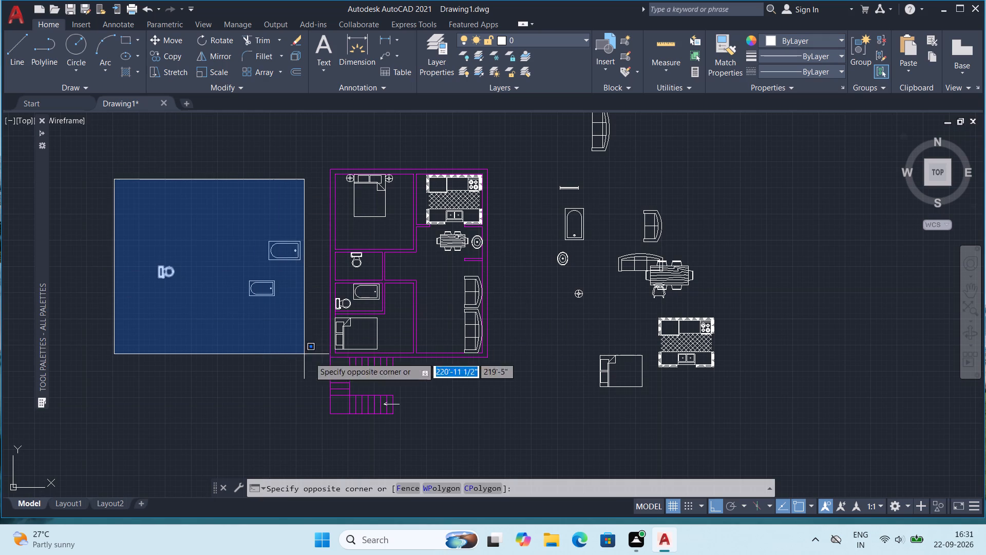
pyautogui.click(321, 357)
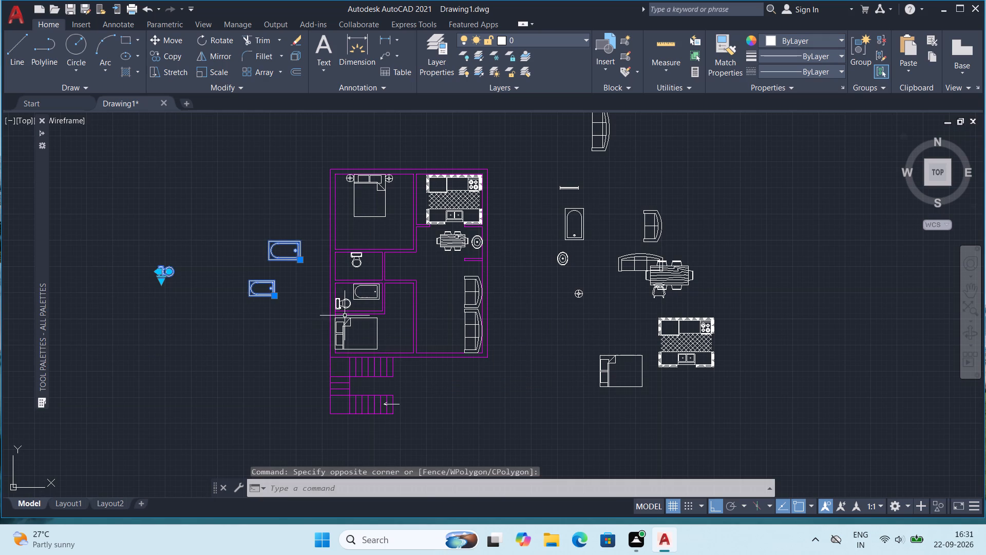
pyautogui.press('Delete')
# Erase all the spare furniture and fixture blocks east of the plan.
pyautogui.moveTo(656, 234); pyautogui.dragTo(646, 327, button='middle')
pyautogui.click(533, 170)
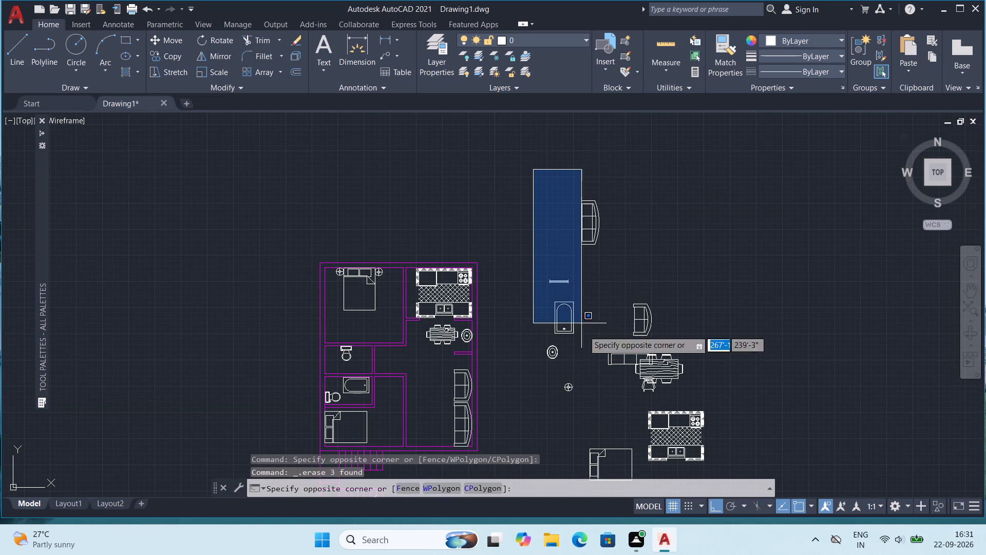
pyautogui.moveTo(653, 432); pyautogui.dragTo(622, 271, button='middle')
pyautogui.click(673, 343)
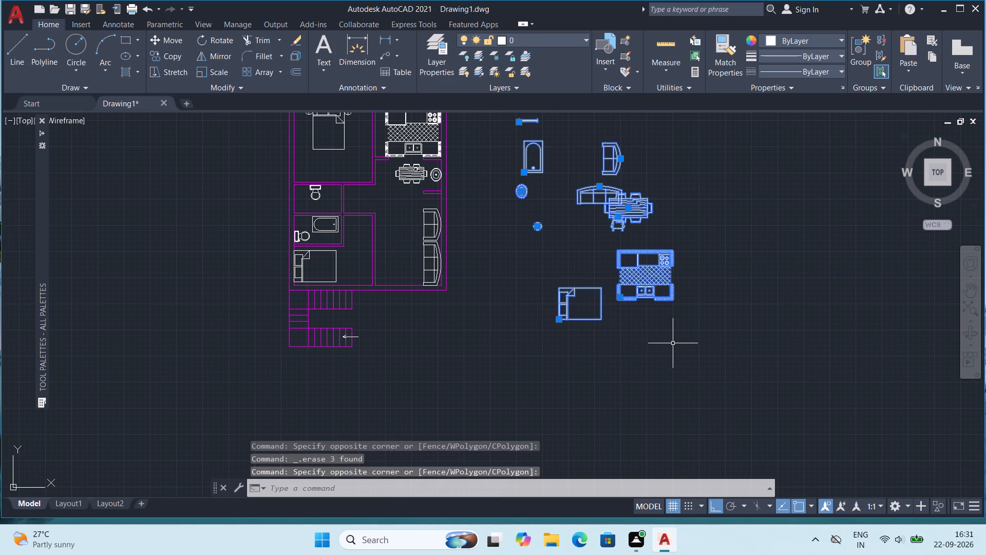
pyautogui.press('Delete')
# Insert the Door - Imperial block in the open space west of the plan.
pyautogui.moveTo(400, 321); pyautogui.dragTo(510, 382, button='middle')
pyautogui.scroll(1, 505, 264)
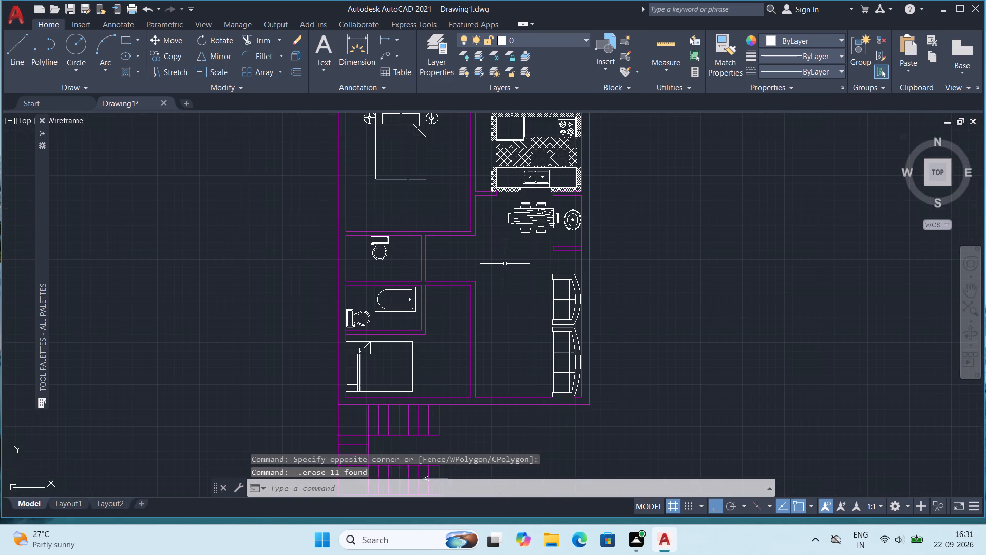
pyautogui.moveTo(506, 336); pyautogui.dragTo(505, 380, button='middle')
pyautogui.scroll(-1, 511, 273)
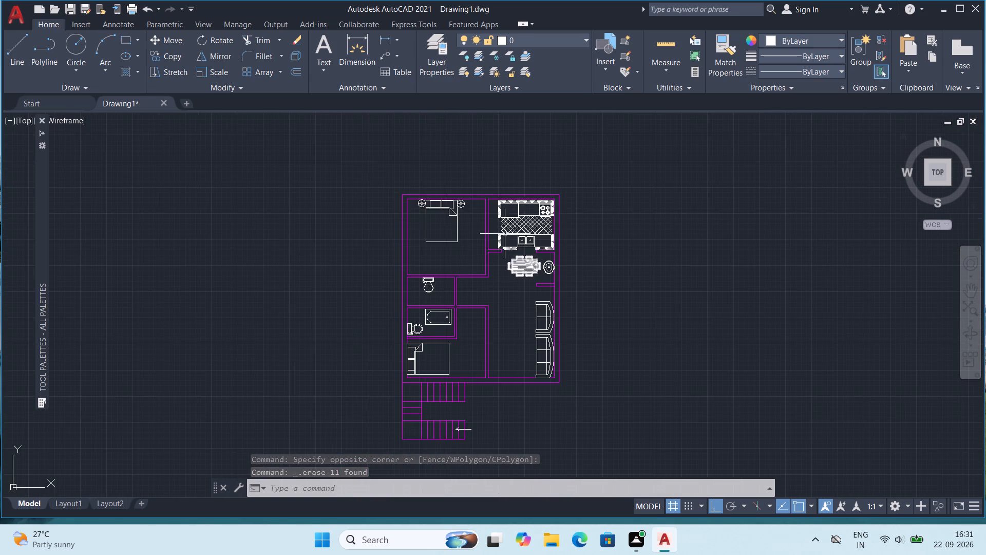
pyautogui.scroll(1, 476, 240)
pyautogui.moveTo(502, 354); pyautogui.dragTo(501, 350, button='middle')
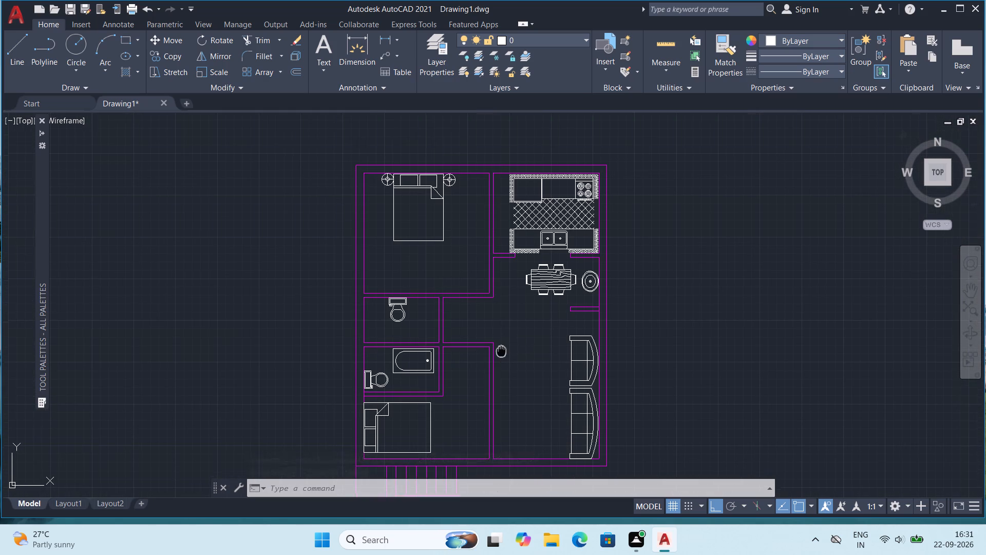
pyautogui.moveTo(501, 350); pyautogui.dragTo(499, 347, button='middle')
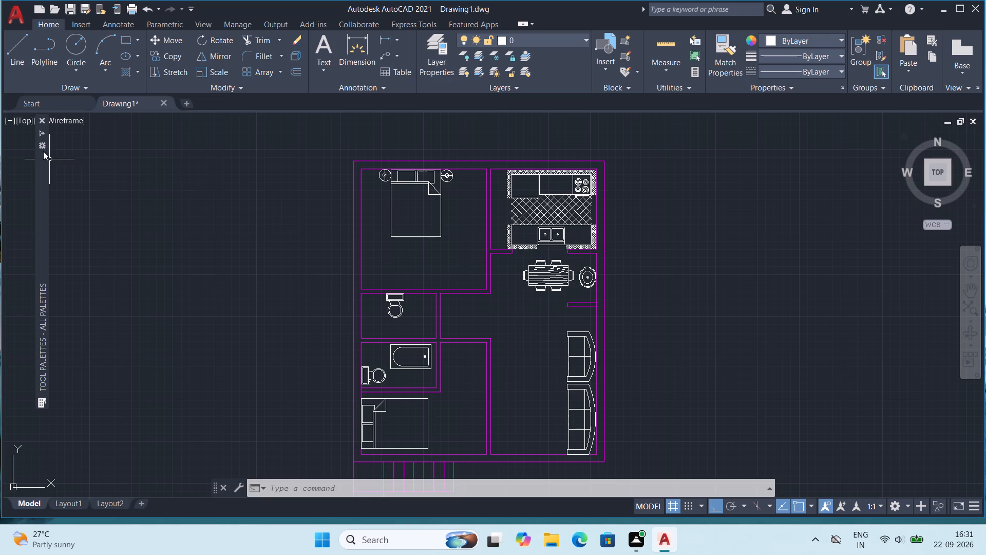
pyautogui.click(81, 150)
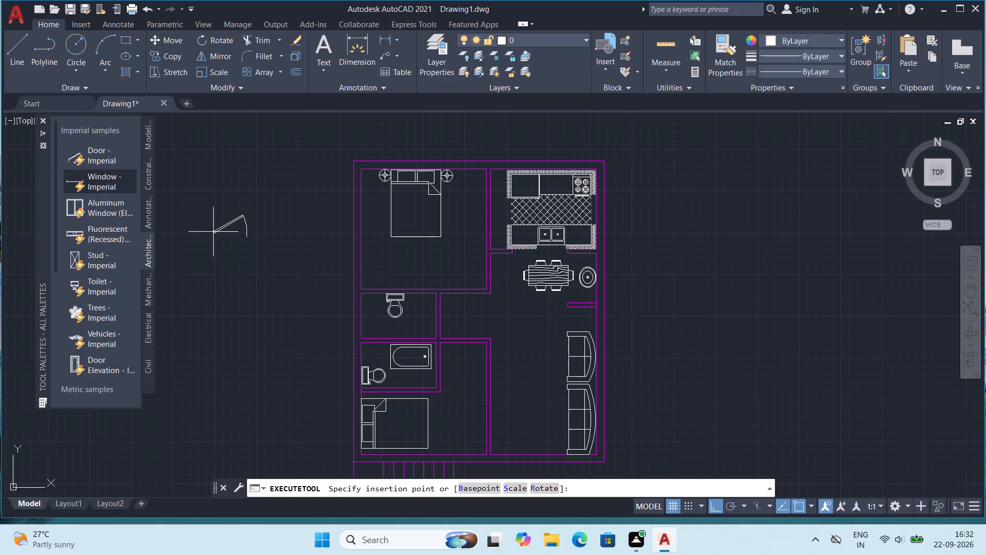
pyautogui.click(213, 230)
# Set the inserted door block's opening angle to Open 90º.
pyautogui.scroll(1, 240, 228)
pyautogui.click(226, 215)
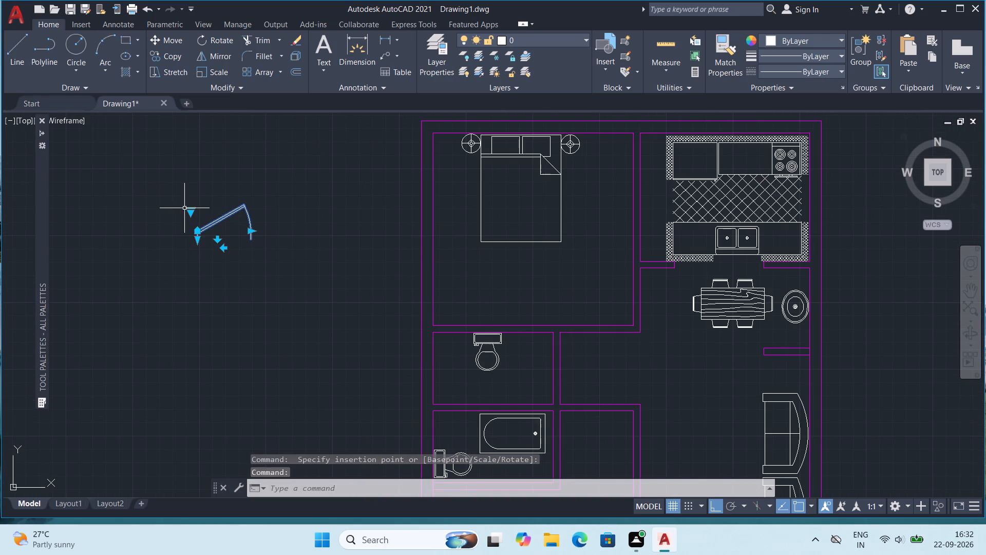
pyautogui.click(194, 211)
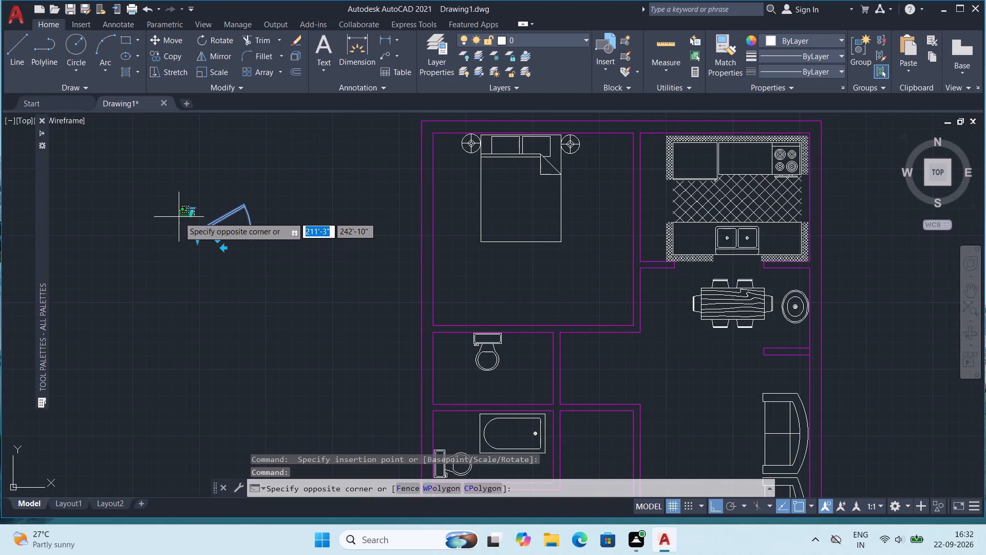
pyautogui.click(179, 216)
pyautogui.click(188, 209)
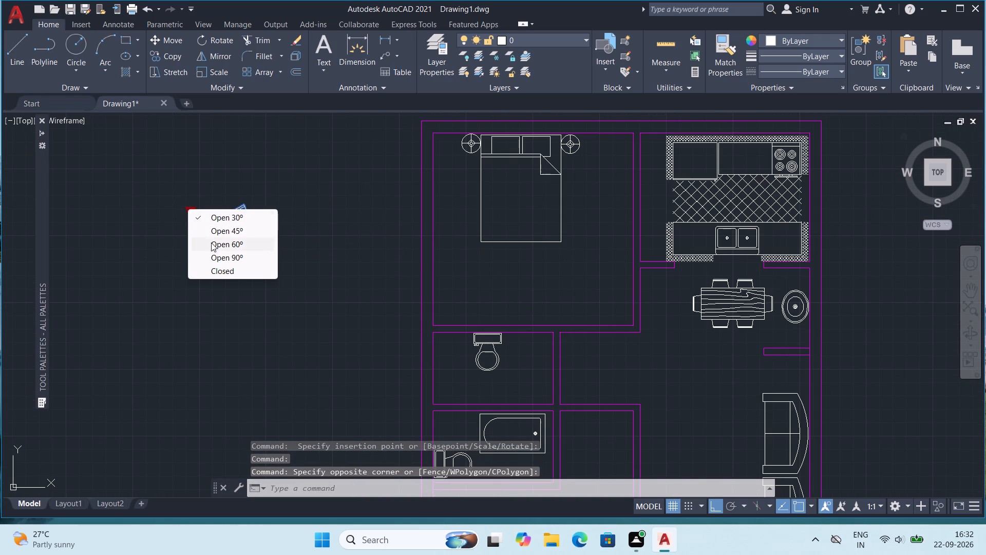
pyautogui.click(219, 255)
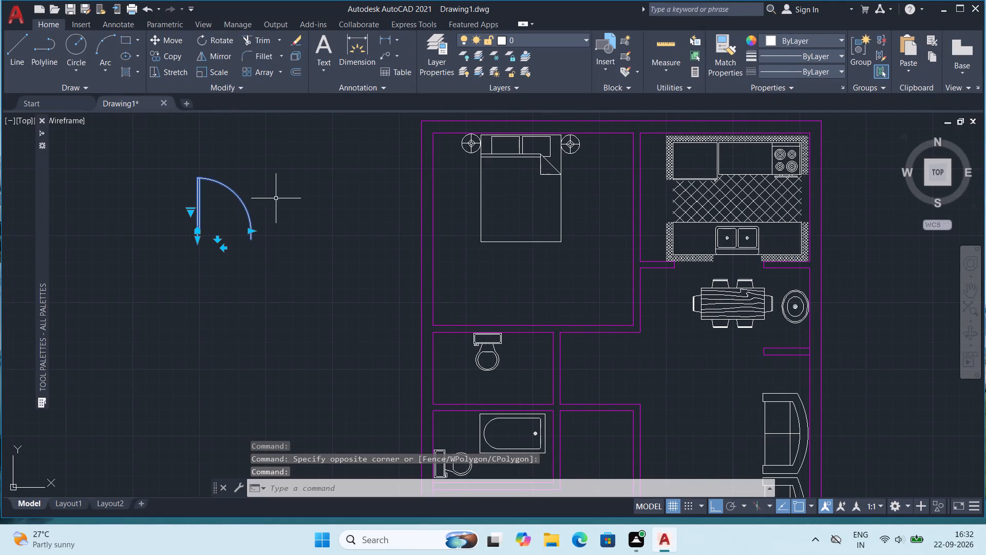
# Scale the door block by reference about its hinge-side base corner so that its opening width is 2'6".
pyautogui.click(222, 74)
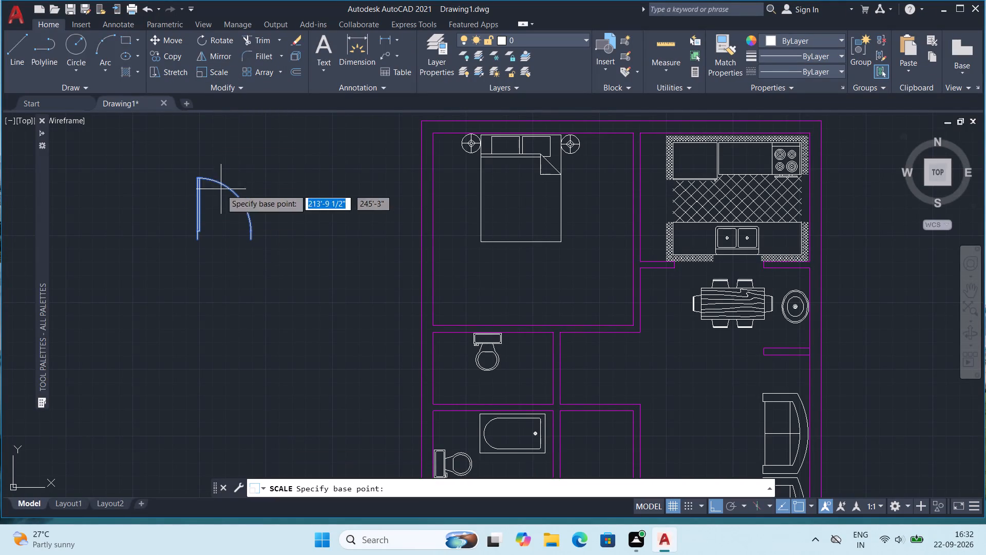
pyautogui.scroll(2, 193, 237)
pyautogui.click(202, 242)
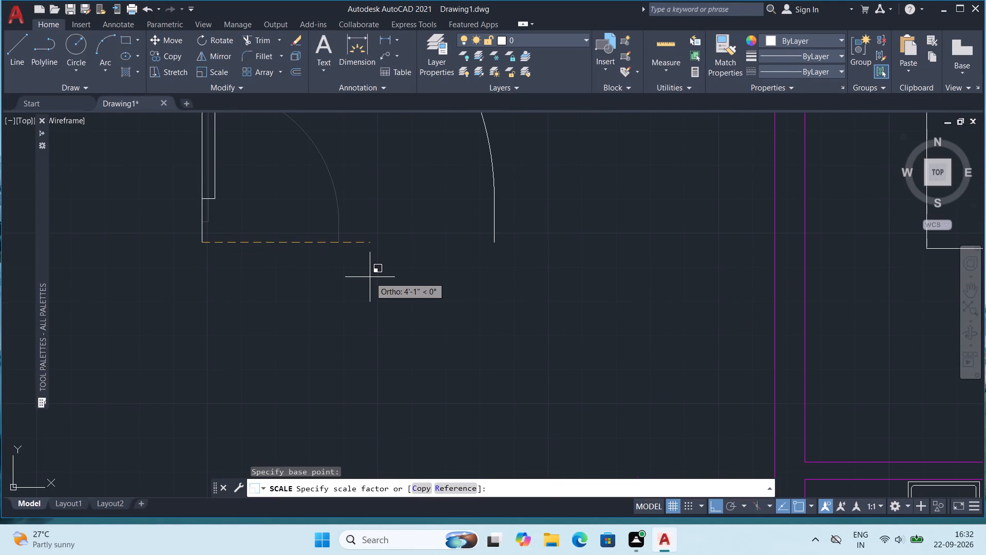
pyautogui.click(446, 483)
pyautogui.click(199, 239)
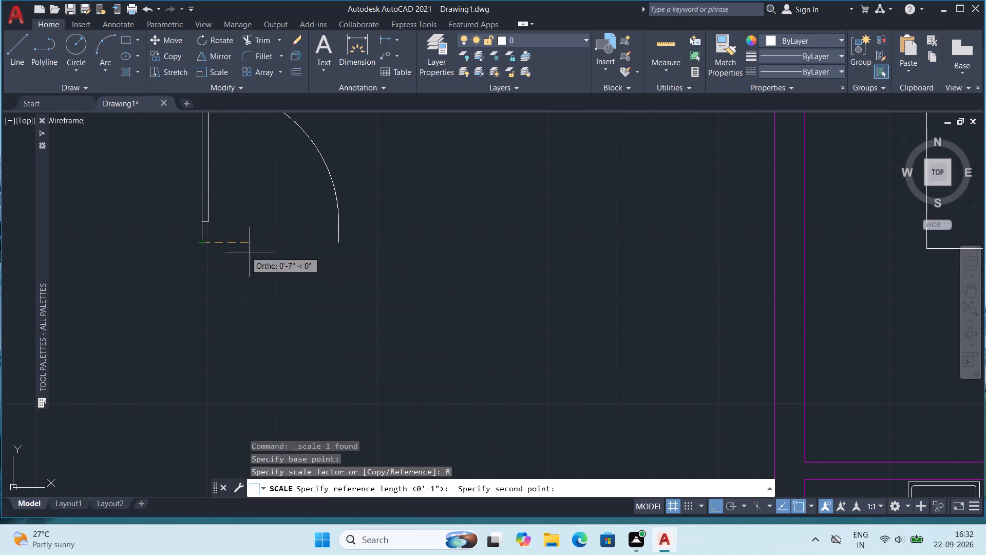
pyautogui.click(340, 244)
pyautogui.press('2')
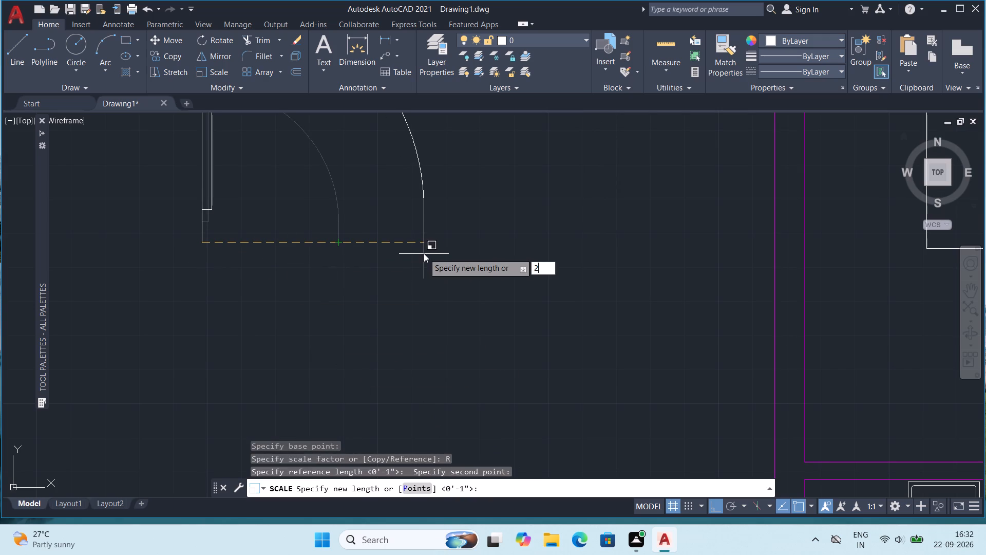
pyautogui.press("'")
pyautogui.write('6"')
pyautogui.press('Return')
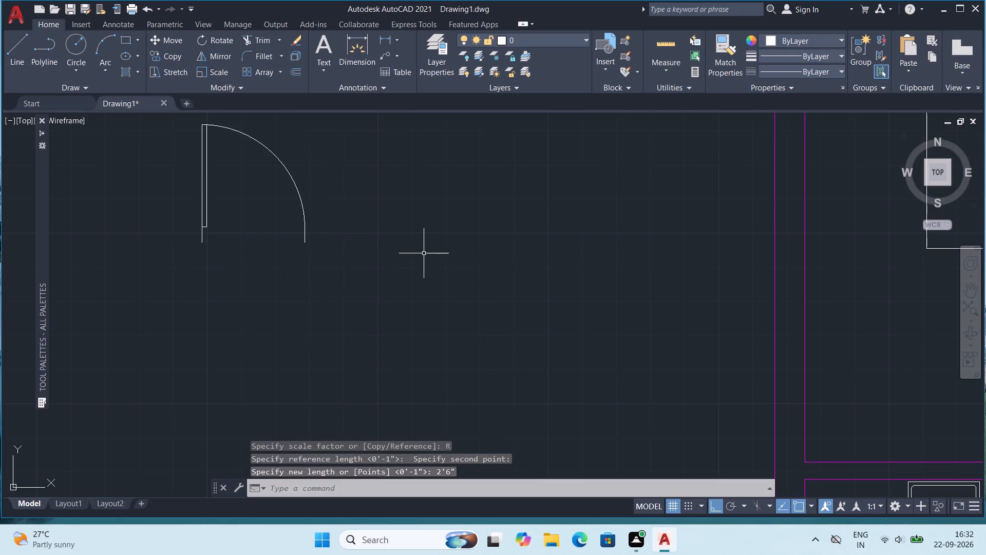
# Put the scaled door block on the wall layer.
pyautogui.scroll(-1, 273, 239)
pyautogui.moveTo(306, 235); pyautogui.dragTo(305, 329, button='middle')
pyautogui.scroll(-1, 312, 303)
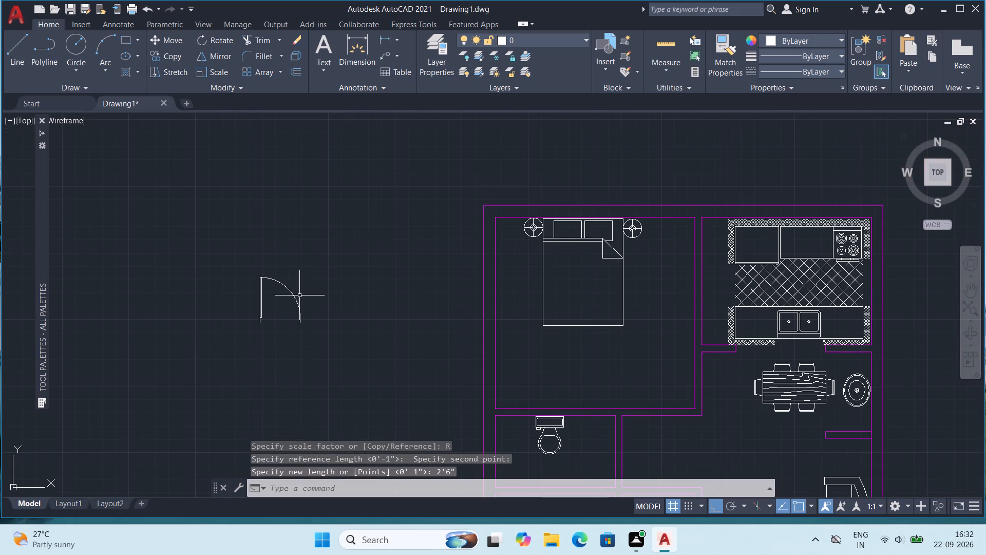
pyautogui.click(533, 35)
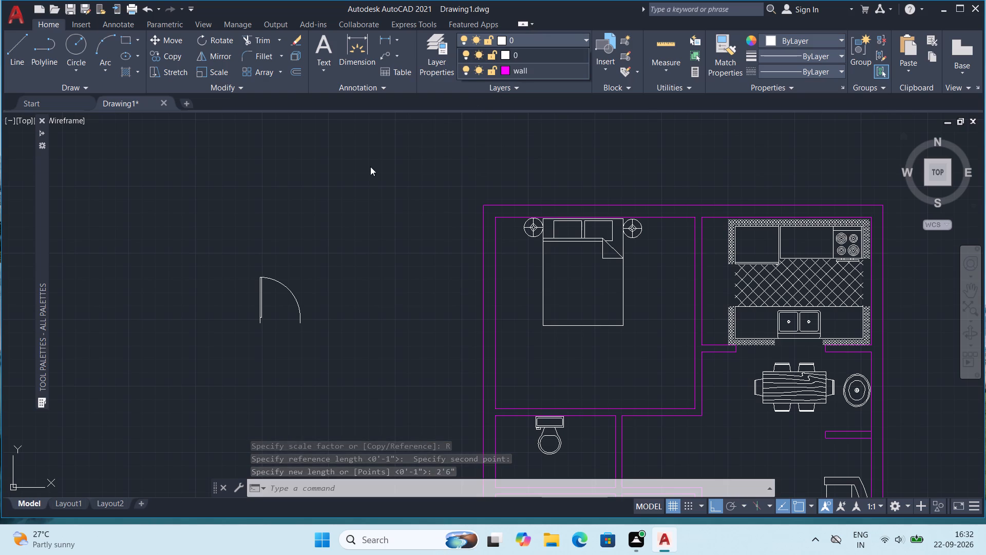
pyautogui.click(310, 220)
pyautogui.click(269, 279)
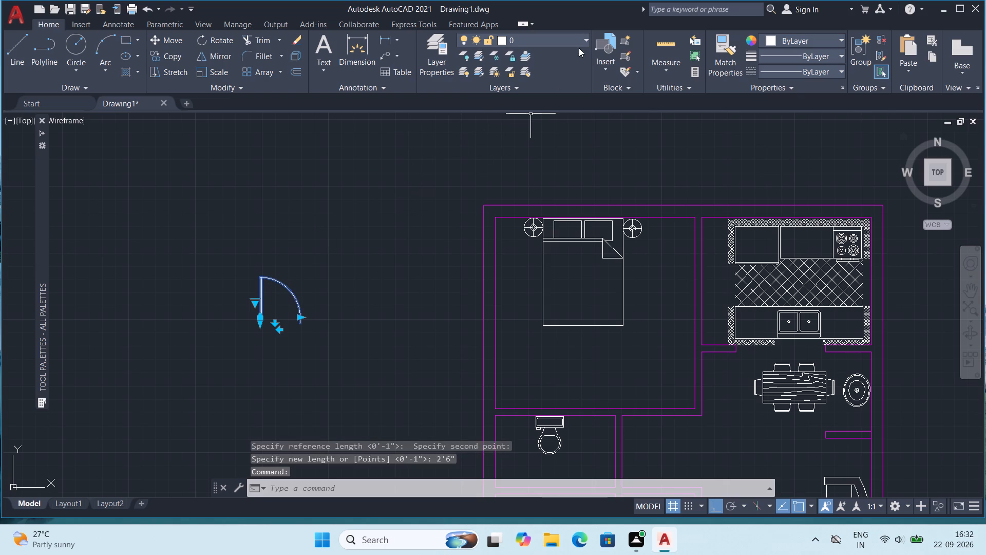
pyautogui.click(573, 35)
pyautogui.click(528, 69)
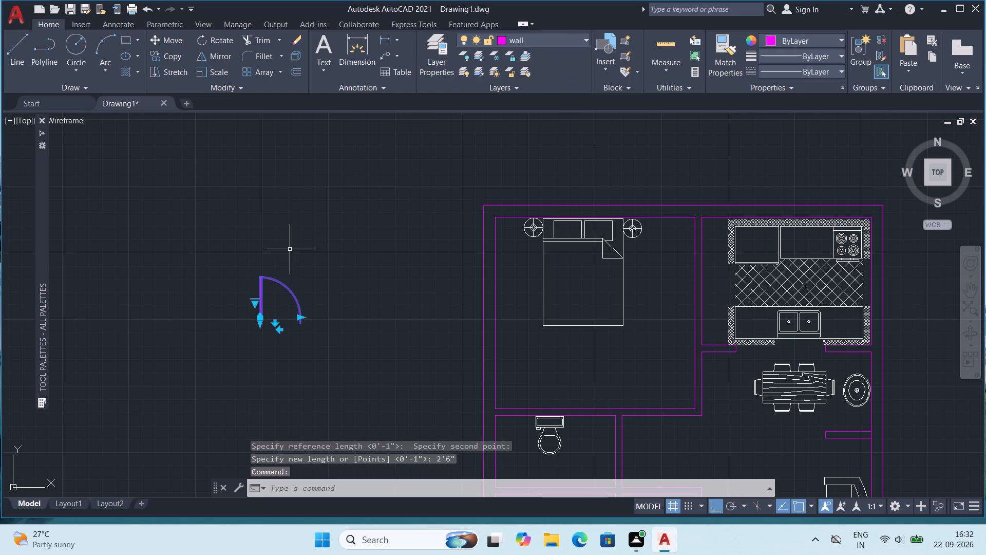
pyautogui.click(295, 240)
pyautogui.click(300, 251)
pyautogui.press('Escape')
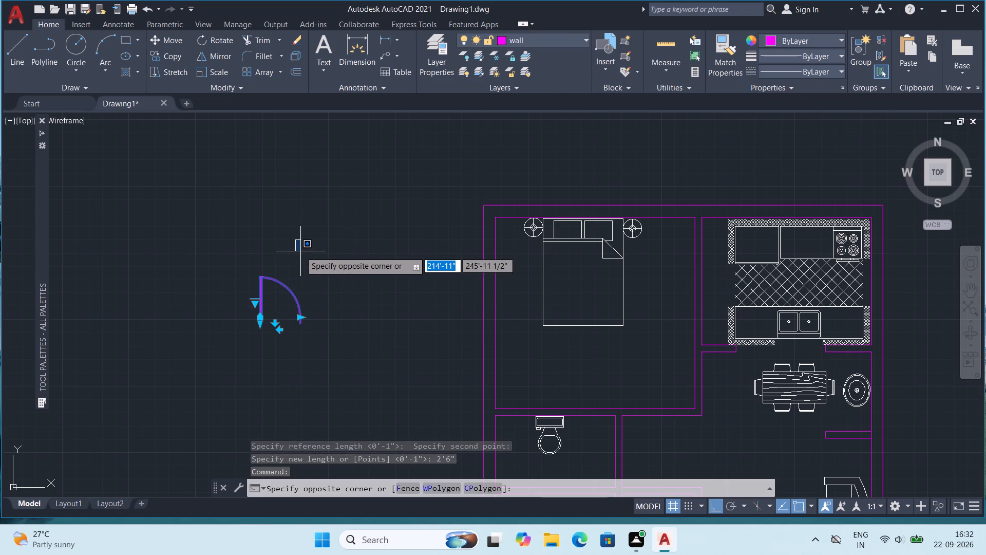
pyautogui.press('Escape')
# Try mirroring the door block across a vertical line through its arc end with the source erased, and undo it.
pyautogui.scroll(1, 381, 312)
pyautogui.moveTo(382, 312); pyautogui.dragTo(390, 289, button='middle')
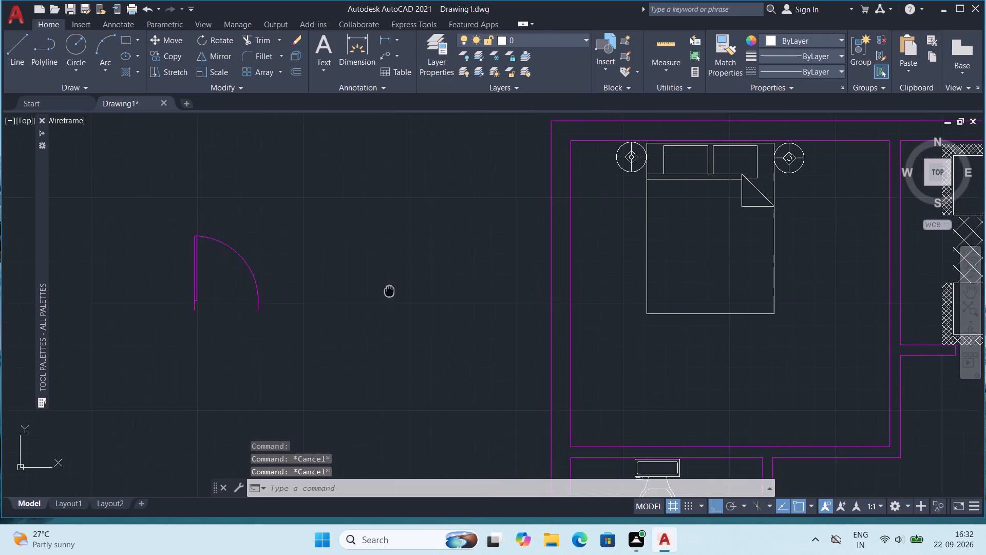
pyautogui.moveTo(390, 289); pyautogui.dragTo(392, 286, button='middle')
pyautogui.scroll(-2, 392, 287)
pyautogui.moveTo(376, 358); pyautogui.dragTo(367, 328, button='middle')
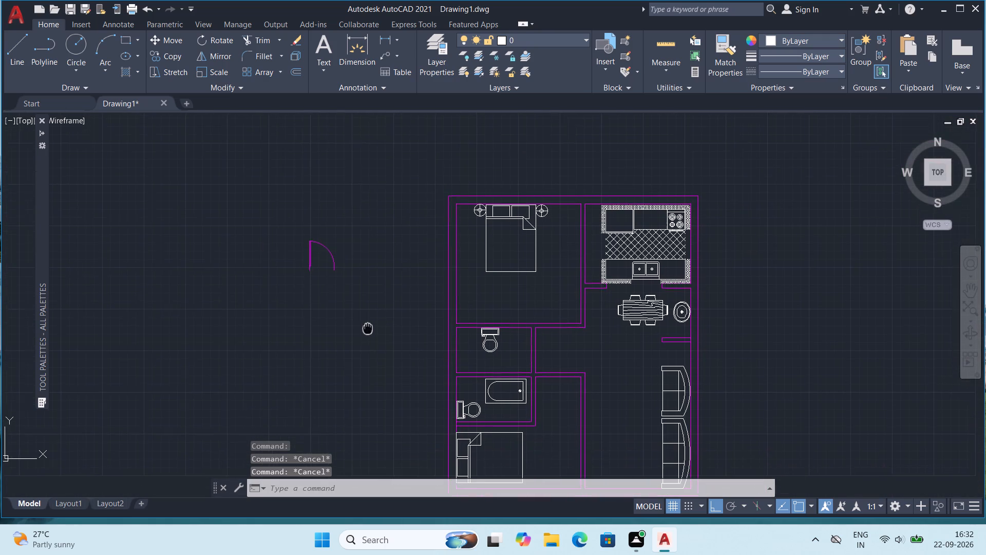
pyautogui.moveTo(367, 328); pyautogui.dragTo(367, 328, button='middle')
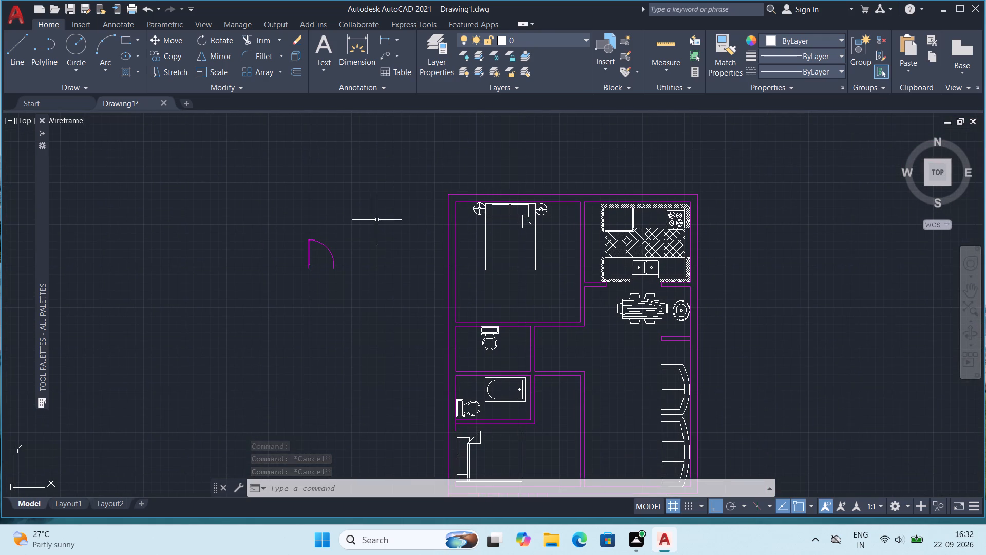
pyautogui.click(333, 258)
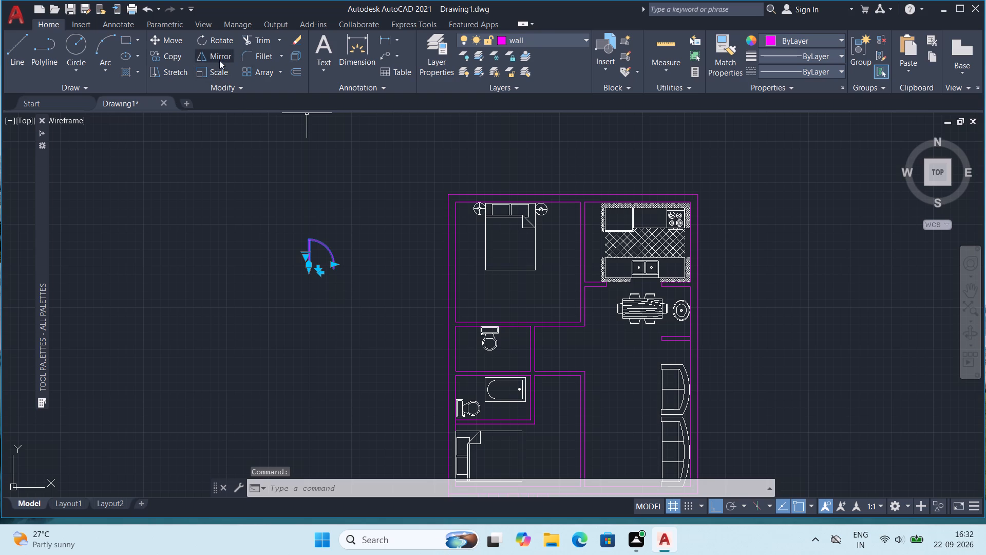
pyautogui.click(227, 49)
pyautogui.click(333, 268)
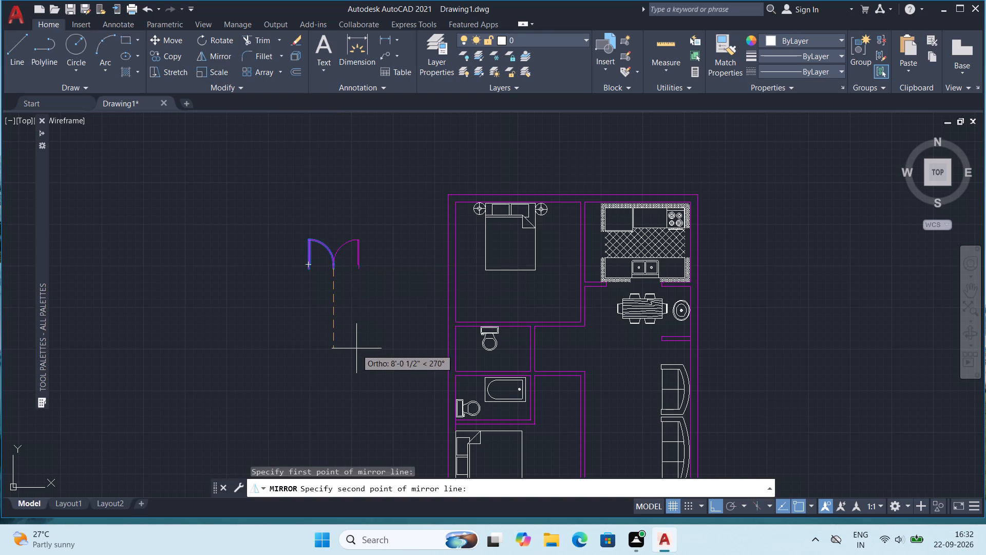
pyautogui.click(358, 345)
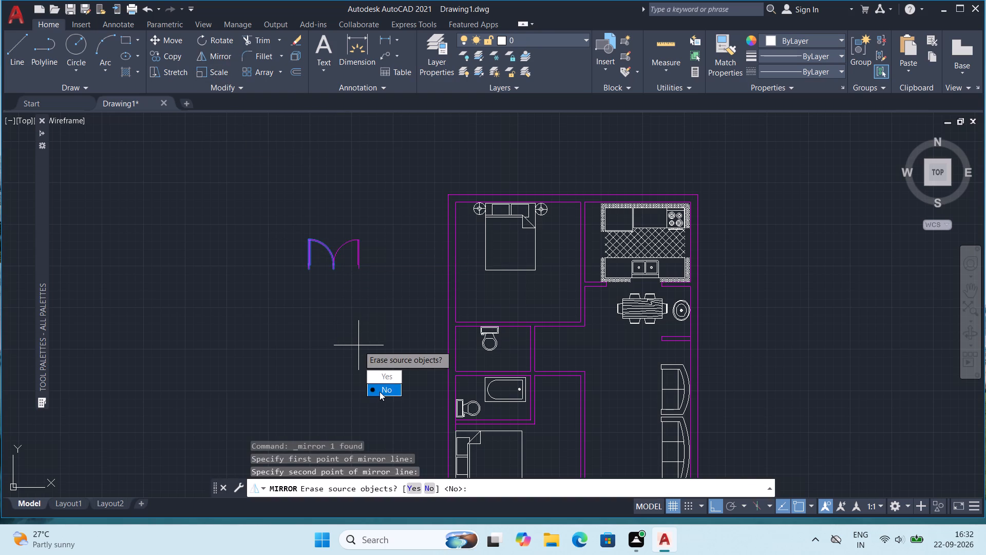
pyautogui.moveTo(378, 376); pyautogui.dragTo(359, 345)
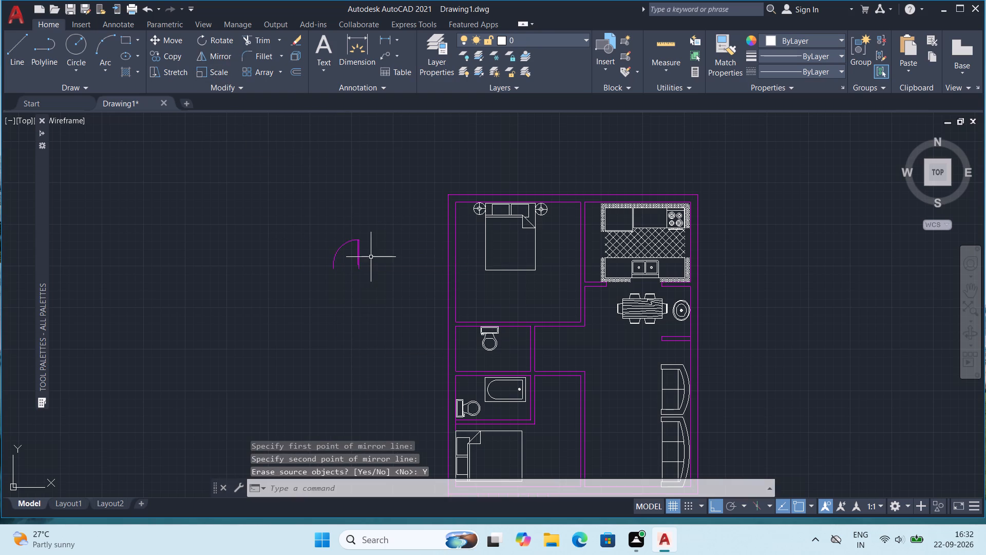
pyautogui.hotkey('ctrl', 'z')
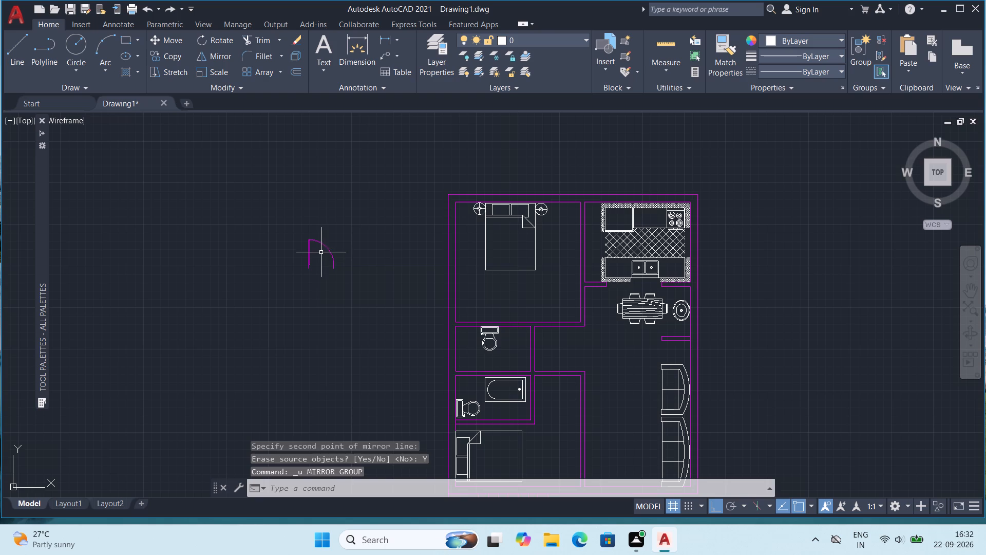
# Mirror the door block downward across a horizontal line through its base, keeping the source door.
pyautogui.click(326, 249)
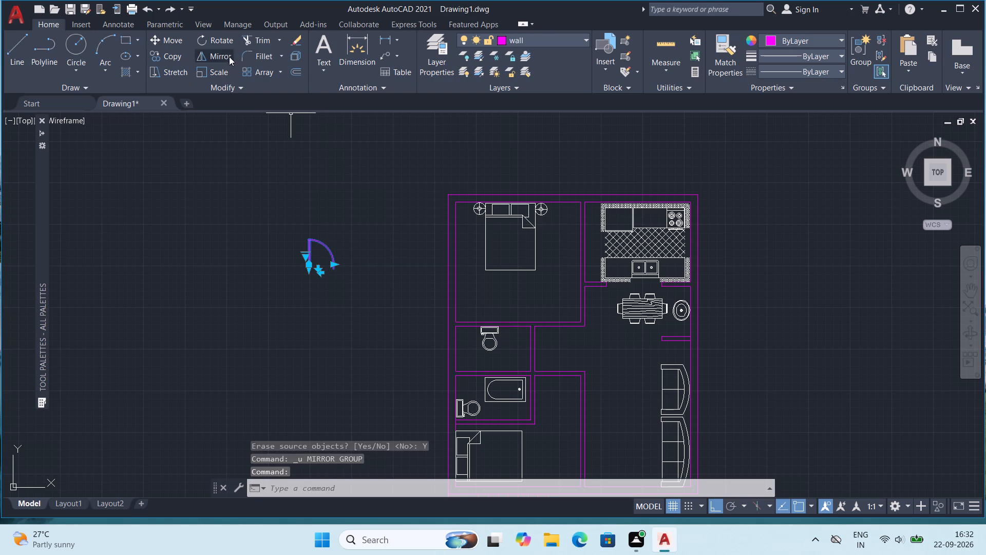
pyautogui.click(231, 51)
pyautogui.click(336, 267)
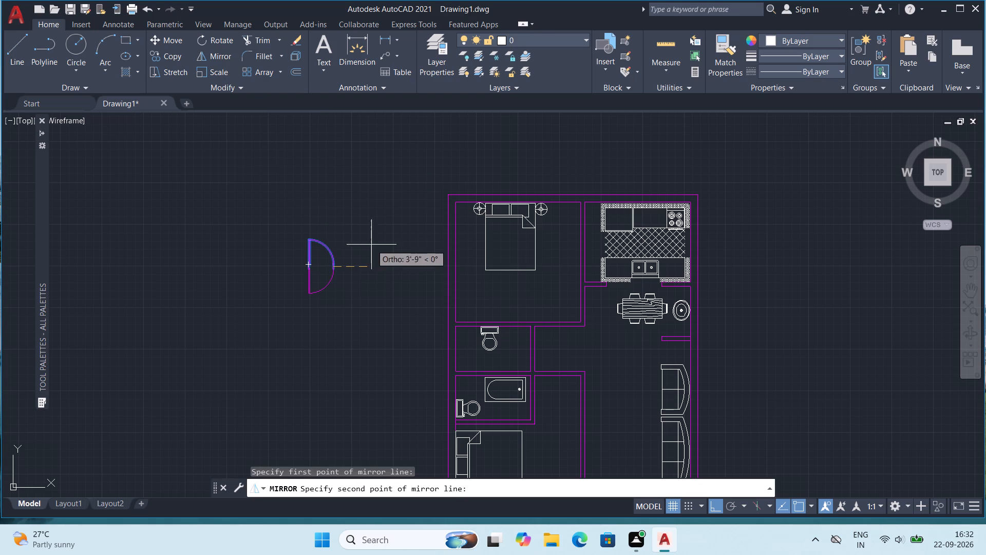
pyautogui.click(385, 232)
pyautogui.moveTo(405, 277); pyautogui.dragTo(388, 232)
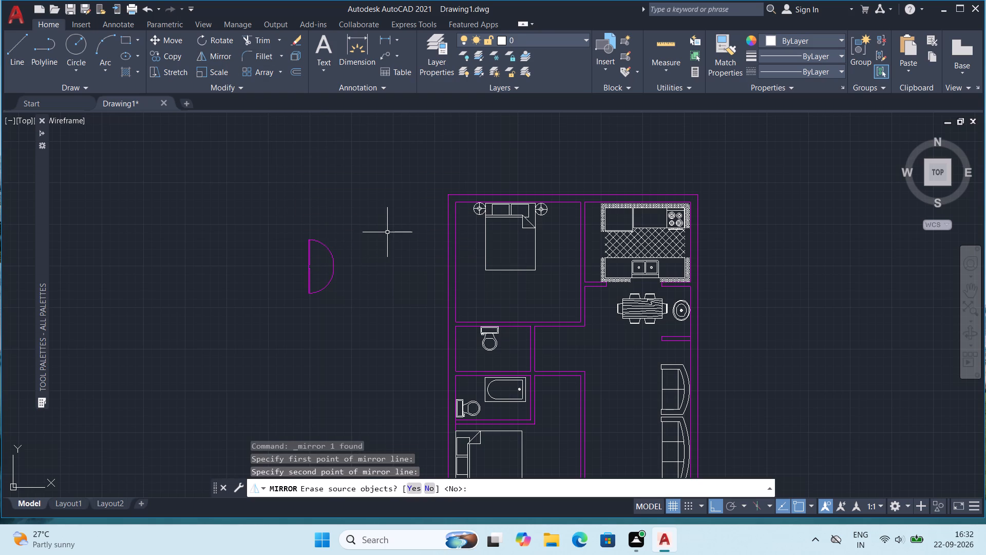
# Copy the lower mirrored door and paste it in the open space southwest of the door pair.
pyautogui.click(330, 281)
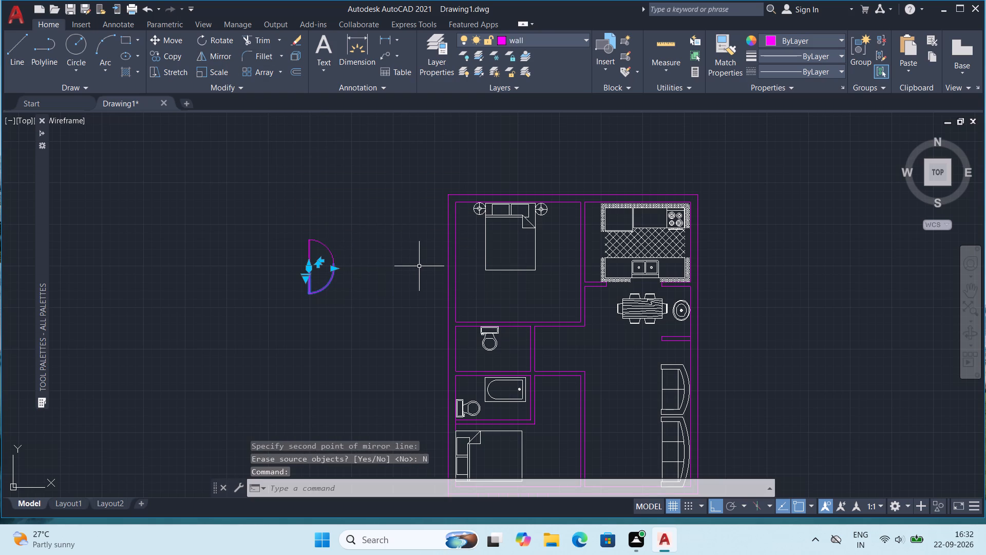
pyautogui.hotkey('ctrl', 'c')
pyautogui.hotkey('ctrl', 'v')
pyautogui.click(223, 351)
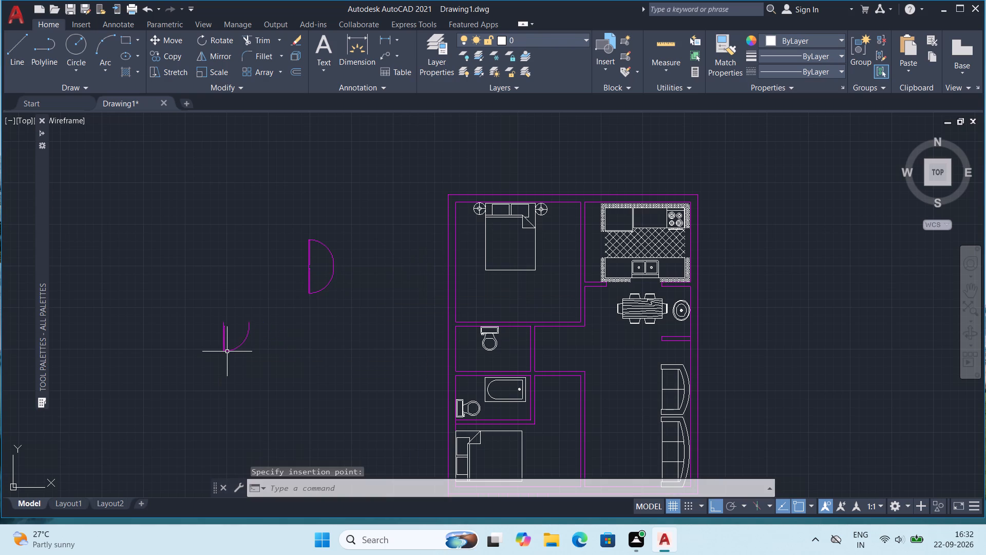
# Rotate the pasted door copy a quarter turn clockwise about its arc end so that its leaf lies horizontal.
pyautogui.click(229, 349)
pyautogui.click(214, 34)
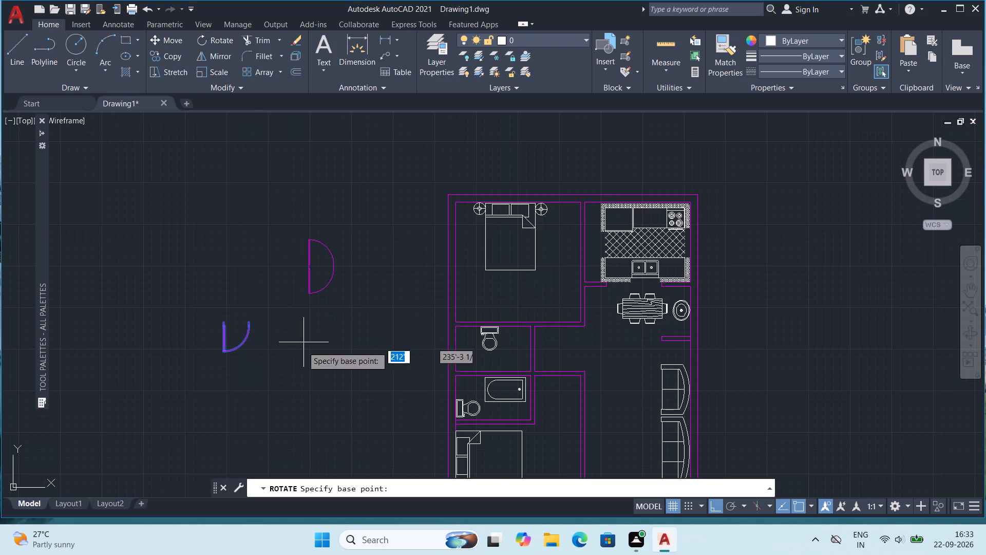
pyautogui.click(254, 326)
pyautogui.click(297, 387)
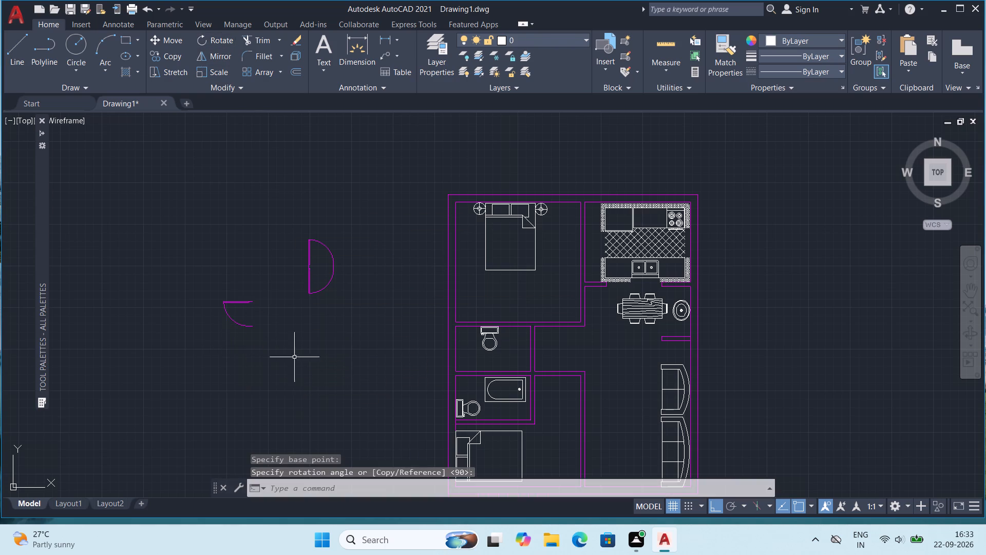
# Mirror the rotated door upward across a horizontal line along its leaf, keeping the source door.
pyautogui.click(238, 300)
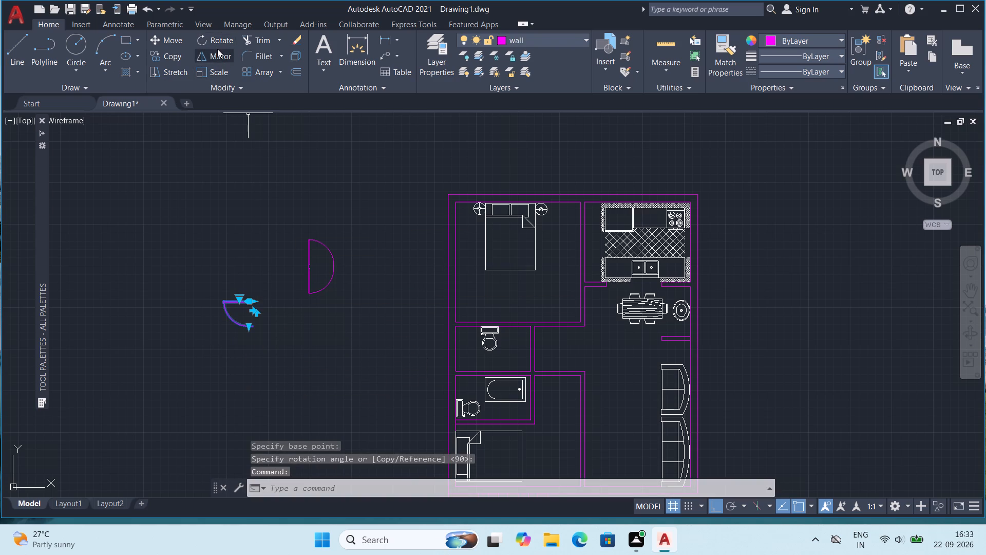
pyautogui.click(217, 49)
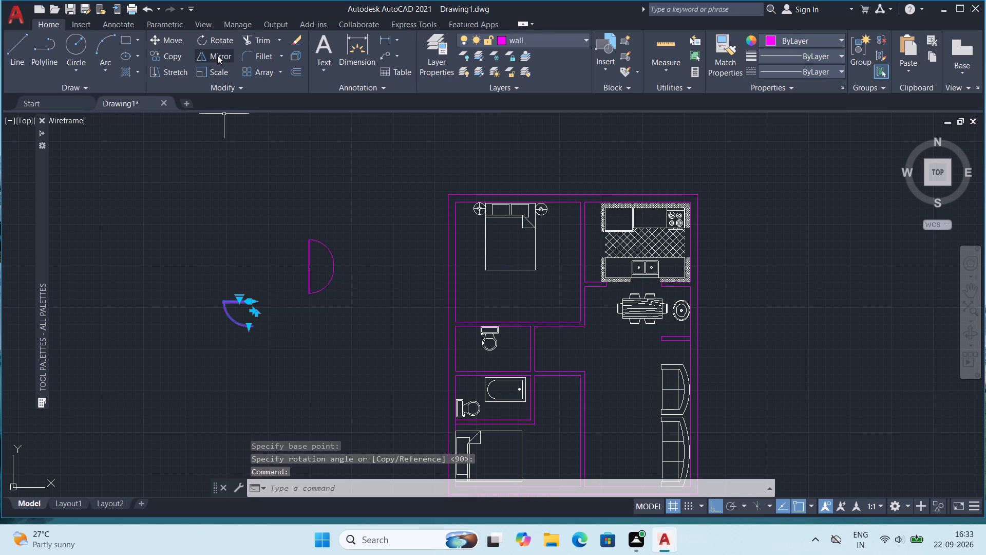
pyautogui.click(217, 55)
pyautogui.click(251, 303)
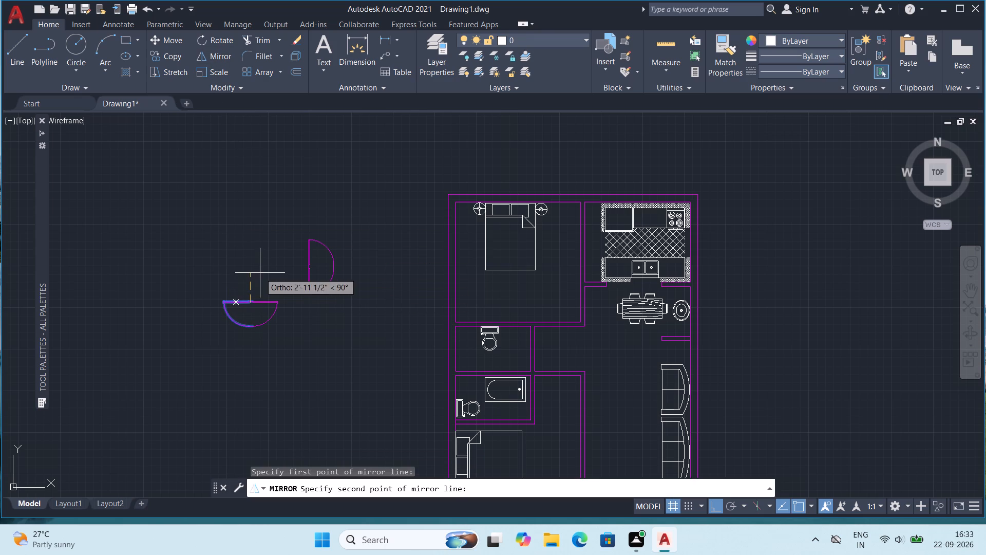
pyautogui.click(204, 301)
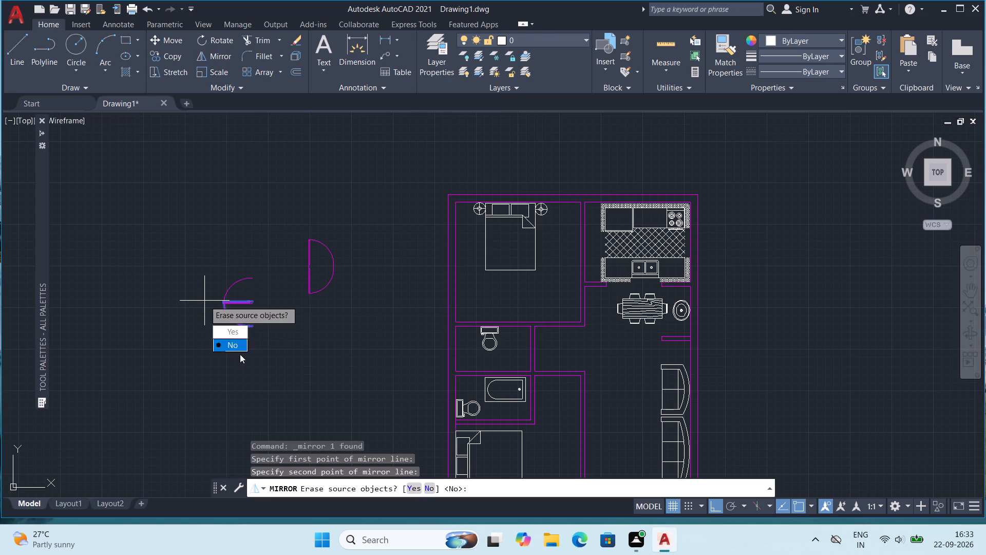
pyautogui.moveTo(238, 346); pyautogui.dragTo(206, 301)
# Mirror the upper vertical-leaf door to its west side across a vertical line along its leaf, keeping the source door.
pyautogui.scroll(1, 483, 338)
pyautogui.scroll(-1, 476, 324)
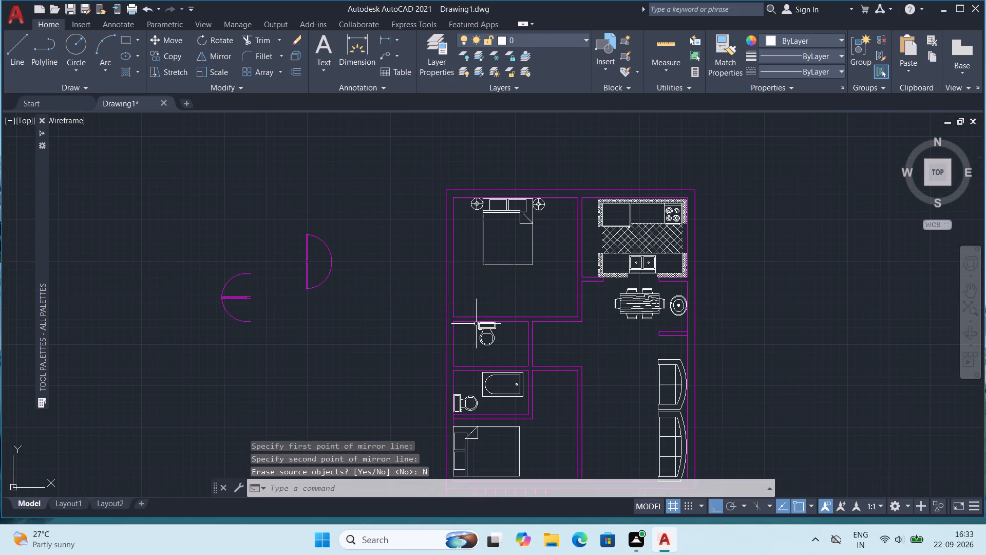
pyautogui.moveTo(599, 355); pyautogui.dragTo(545, 318, button='middle')
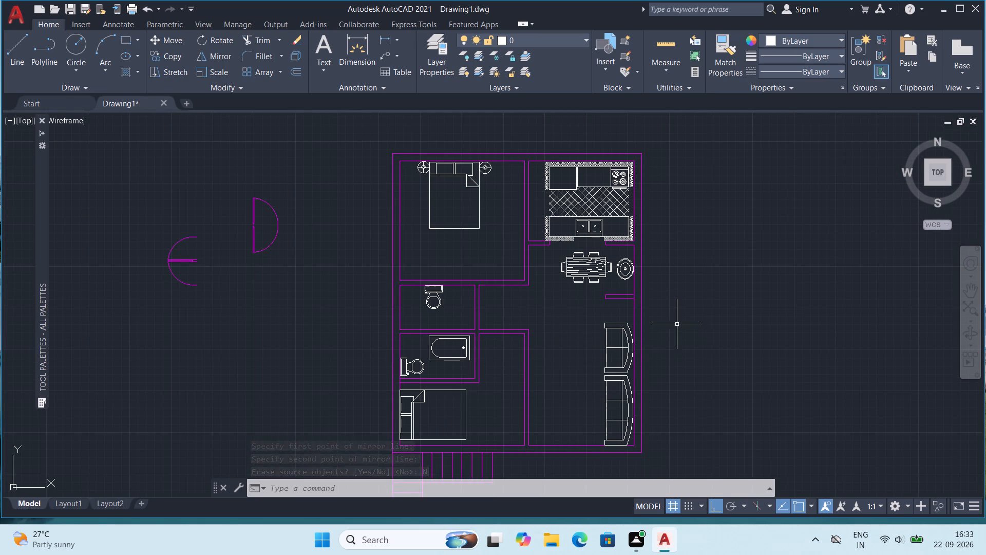
pyautogui.moveTo(672, 314); pyautogui.dragTo(667, 282, button='middle')
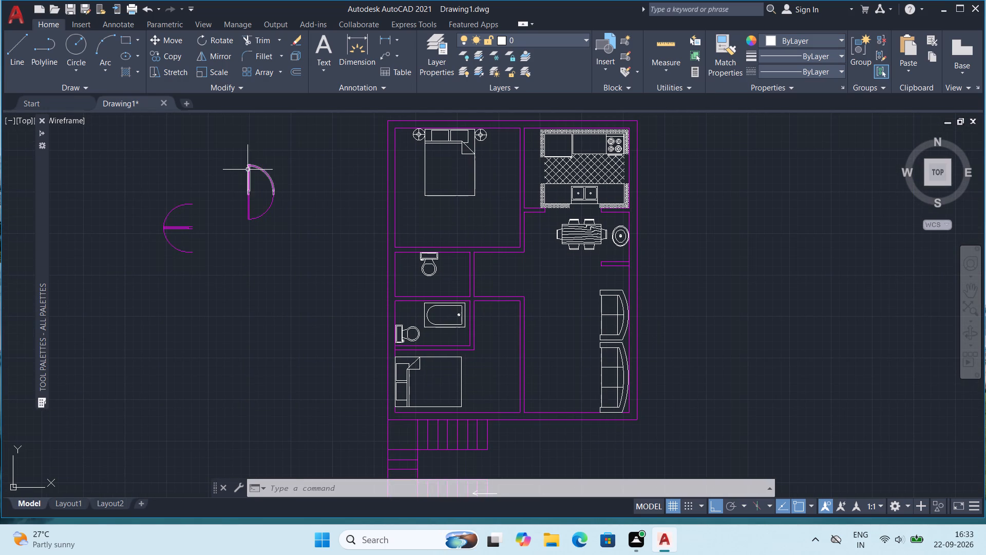
pyautogui.click(249, 165)
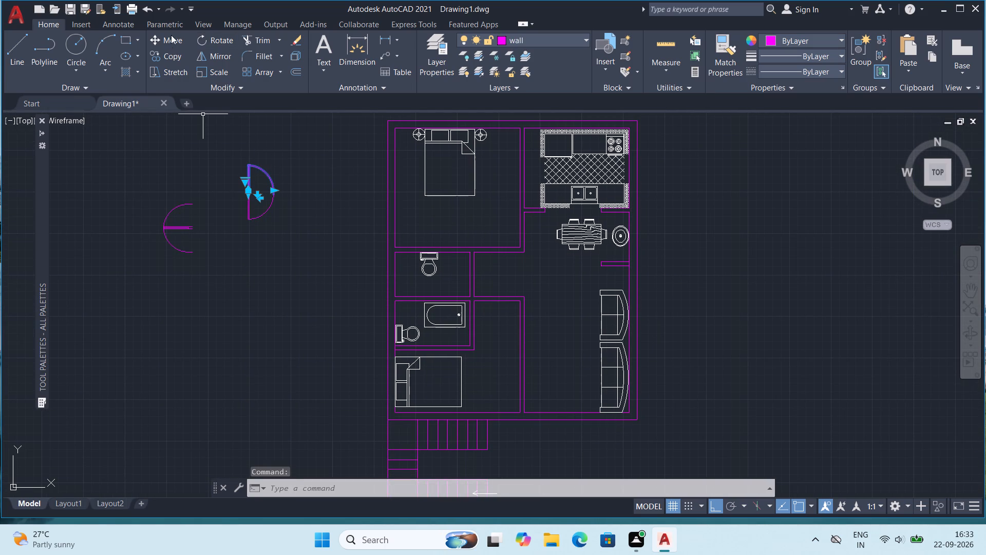
pyautogui.click(215, 54)
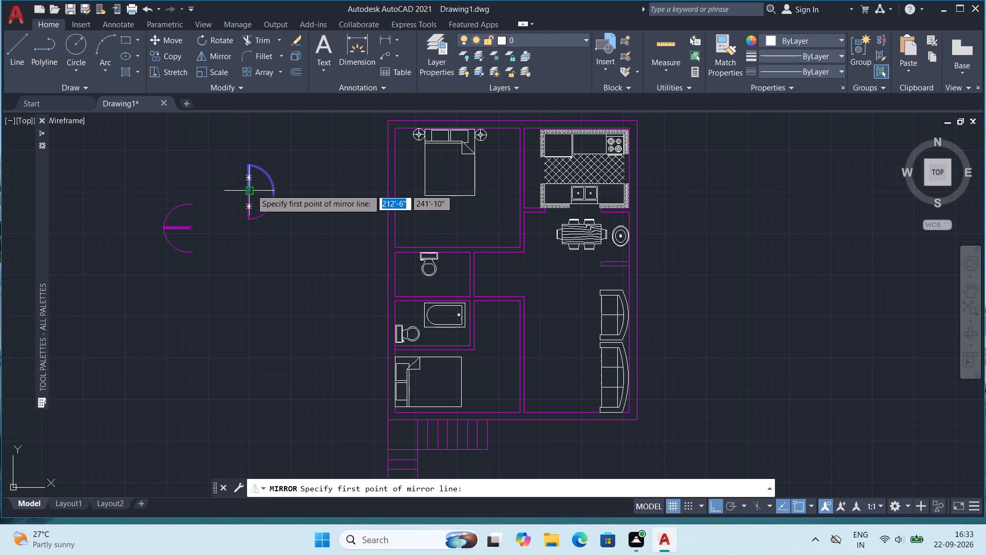
pyautogui.click(253, 189)
pyautogui.click(257, 152)
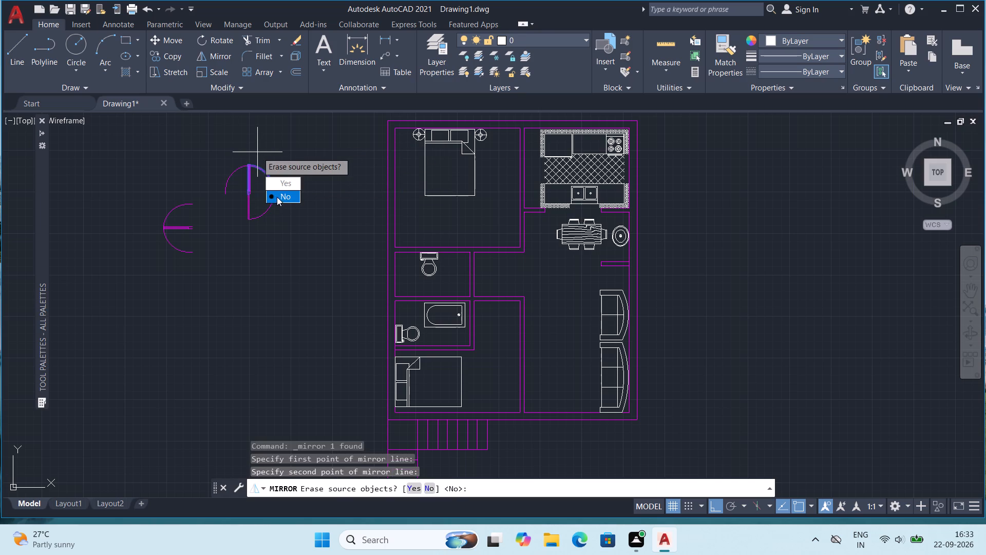
pyautogui.moveTo(278, 196); pyautogui.dragTo(258, 152)
# Copy the upper mirrored door pair and paste it as a double door in the living room's south outer wall, west of the sofas.
pyautogui.click(225, 151)
pyautogui.click(287, 179)
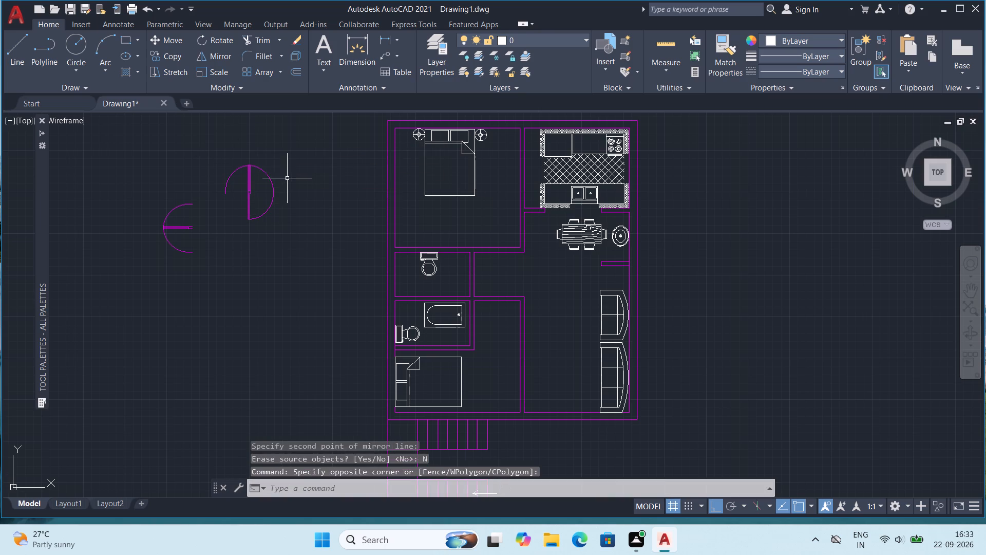
pyautogui.click(283, 159)
pyautogui.click(223, 177)
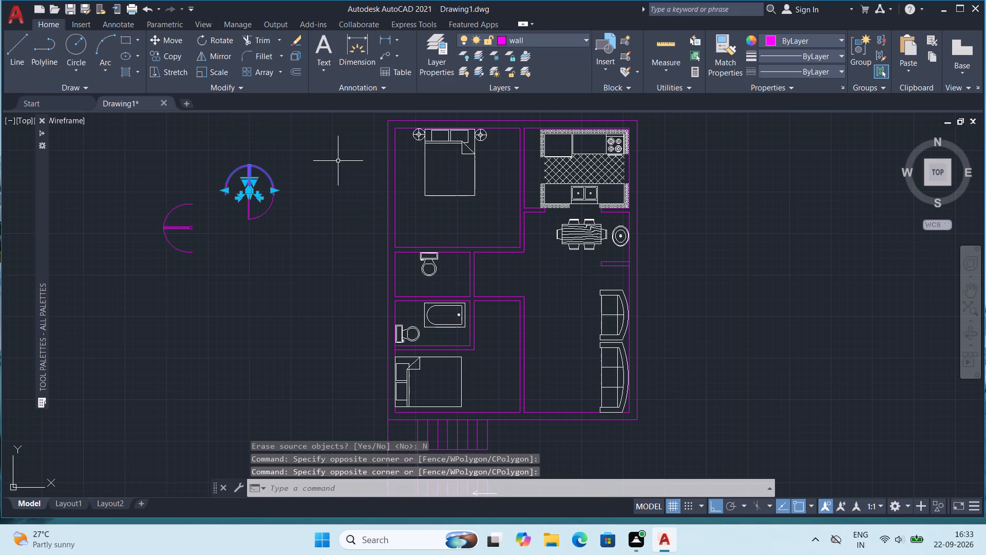
pyautogui.hotkey('ctrl', 'c')
pyautogui.hotkey('ctrl', 'v')
pyautogui.scroll(1, 548, 426)
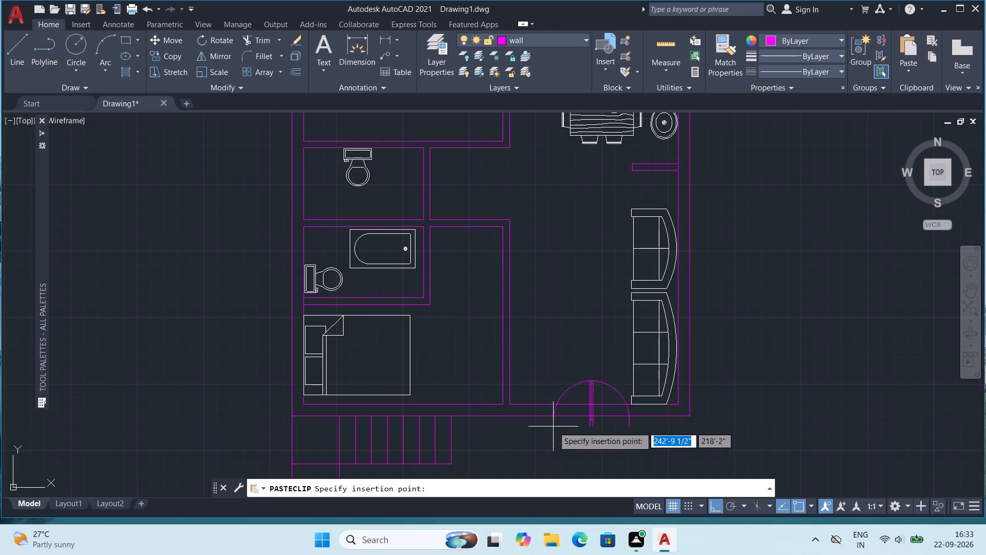
pyautogui.moveTo(550, 422); pyautogui.dragTo(517, 373, button='middle')
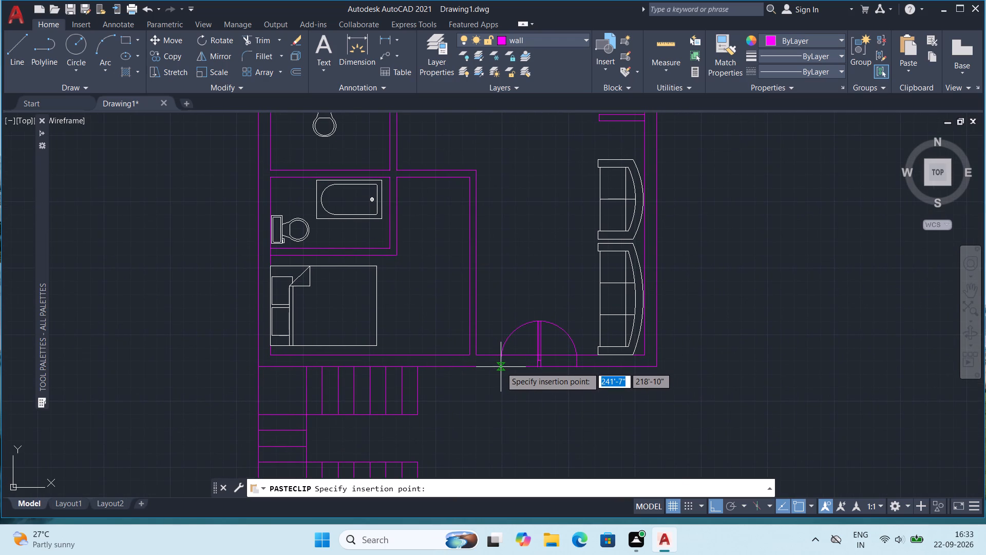
pyautogui.click(501, 367)
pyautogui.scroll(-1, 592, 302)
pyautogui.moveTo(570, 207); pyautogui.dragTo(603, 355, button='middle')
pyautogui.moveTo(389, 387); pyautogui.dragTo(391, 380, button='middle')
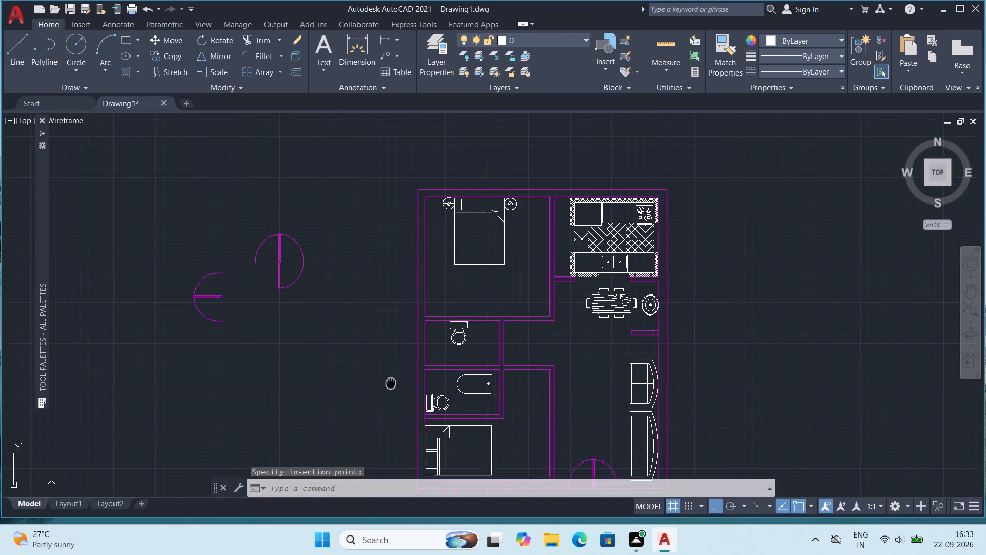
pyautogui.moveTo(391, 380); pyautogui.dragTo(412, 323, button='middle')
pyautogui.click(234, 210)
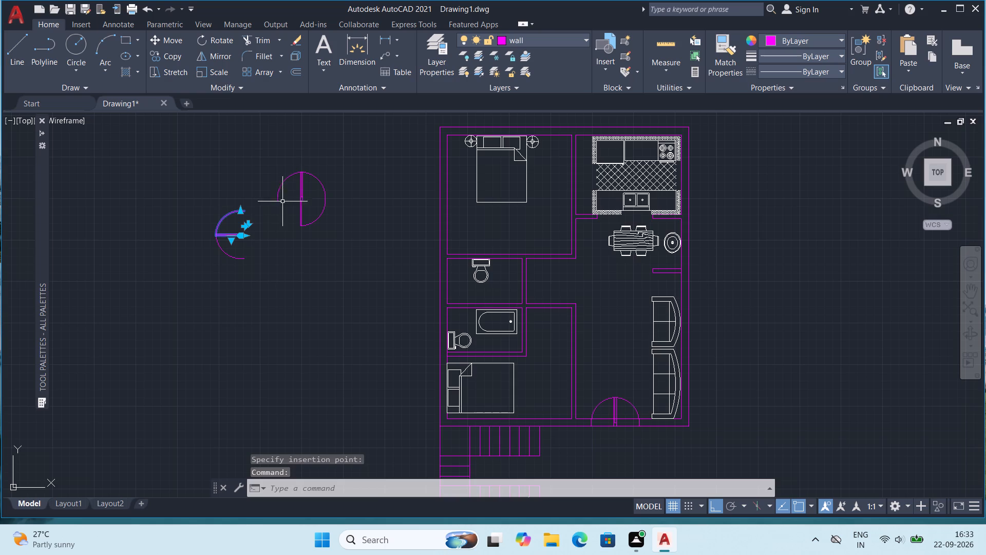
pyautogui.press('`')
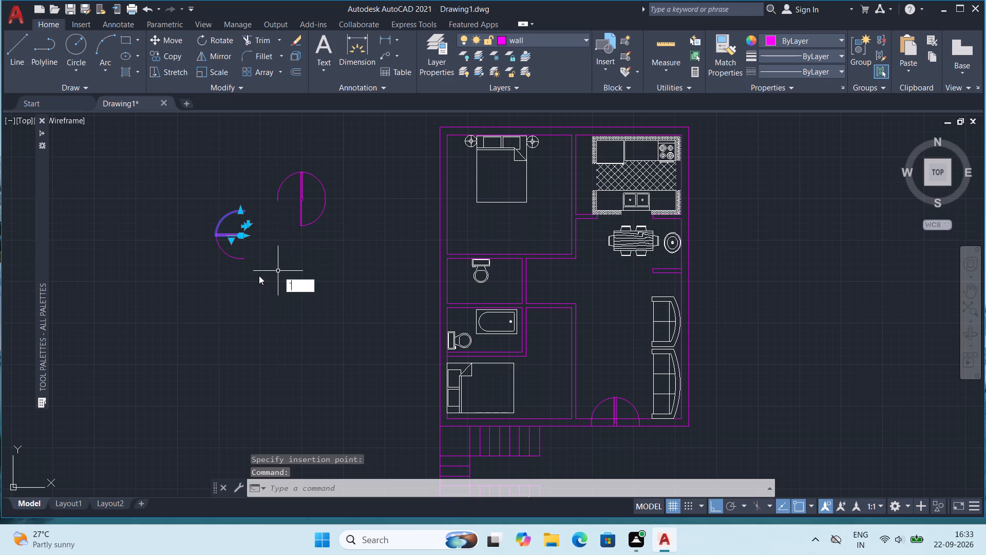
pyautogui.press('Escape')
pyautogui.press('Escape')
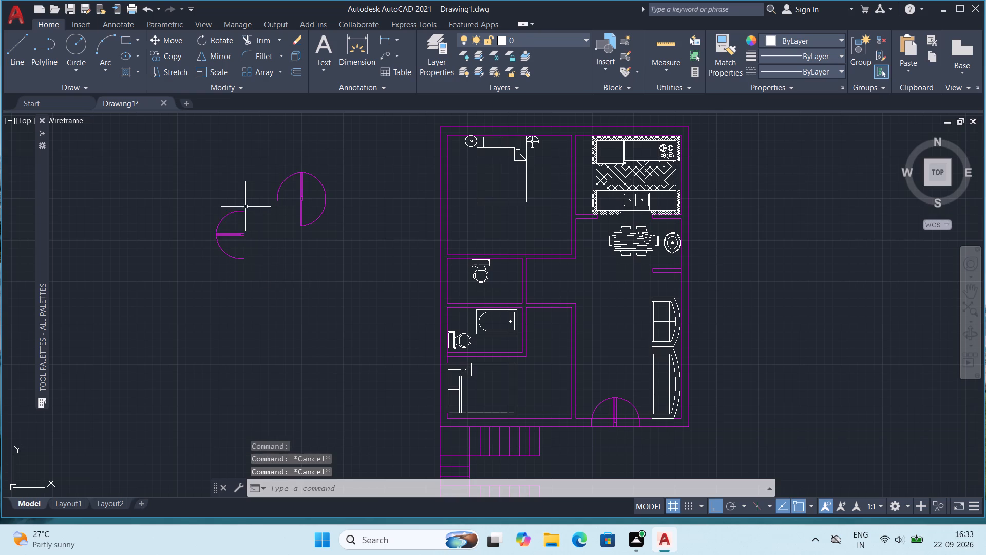
# Copy the lower horizontal-leaf door and paste it in the east wall of the upper toilet, swinging into the room.
pyautogui.click(229, 256)
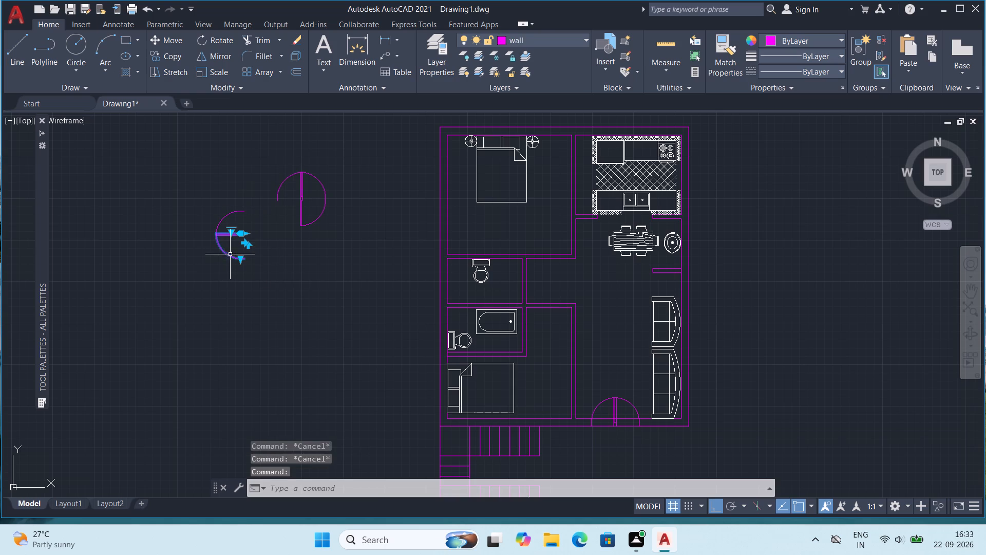
pyautogui.hotkey('ctrl', 'c')
pyautogui.hotkey('ctrl', 'v')
pyautogui.keyDown('ctrl'); pyautogui.scroll(1, 524, 295); pyautogui.keyUp('ctrl')
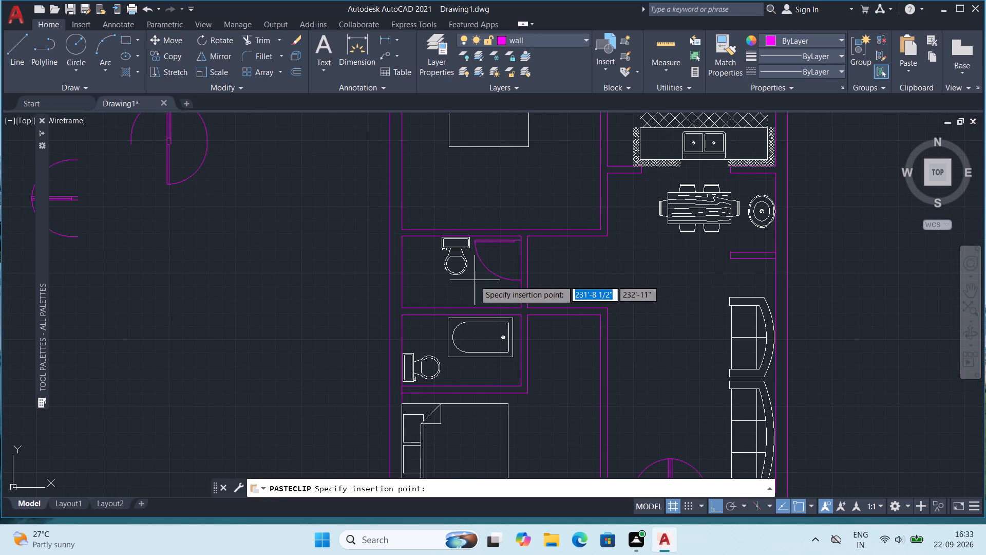
pyautogui.scroll(1, 481, 292)
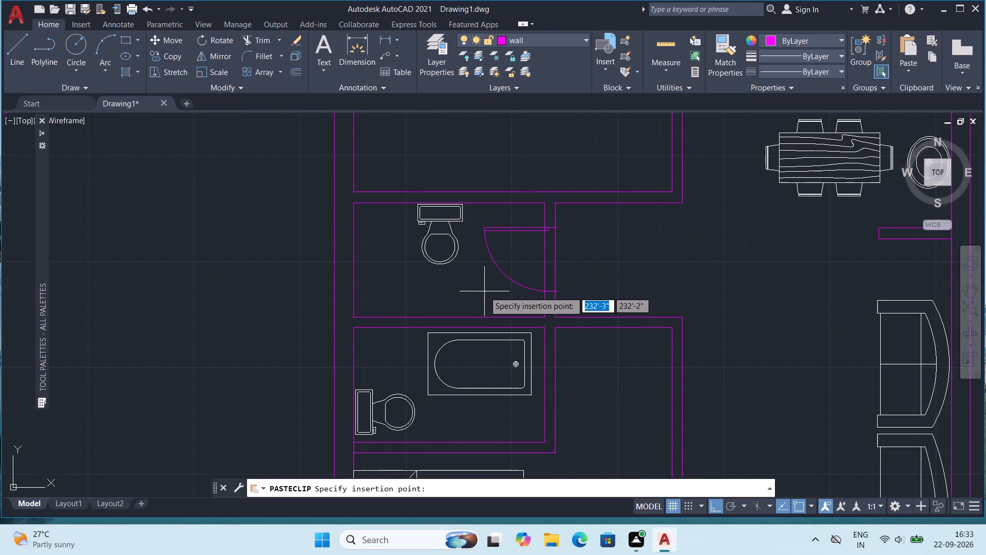
pyautogui.click(482, 293)
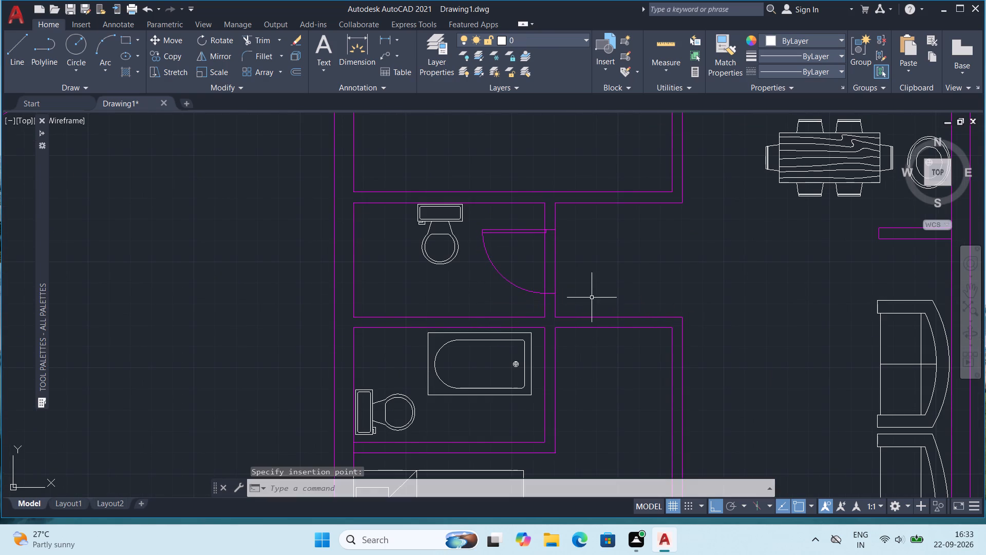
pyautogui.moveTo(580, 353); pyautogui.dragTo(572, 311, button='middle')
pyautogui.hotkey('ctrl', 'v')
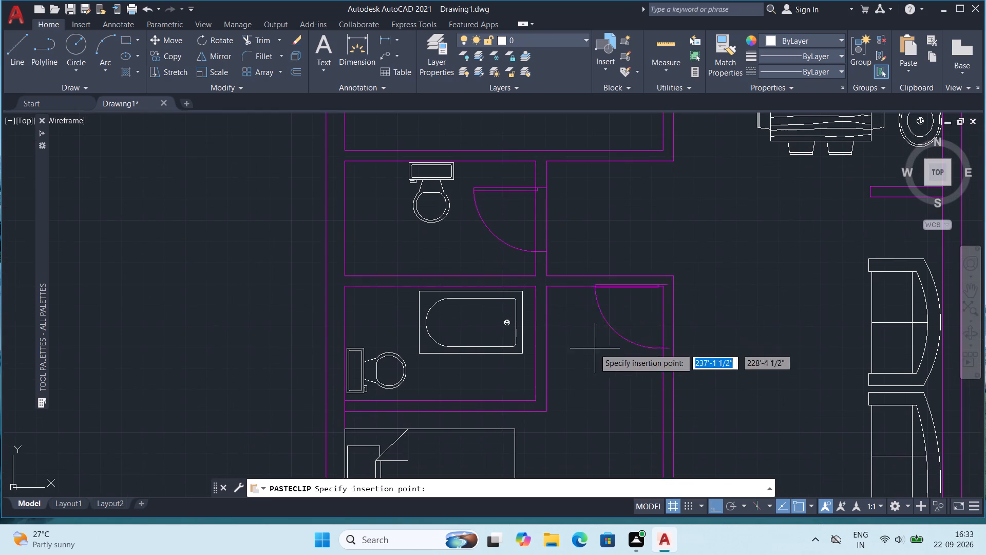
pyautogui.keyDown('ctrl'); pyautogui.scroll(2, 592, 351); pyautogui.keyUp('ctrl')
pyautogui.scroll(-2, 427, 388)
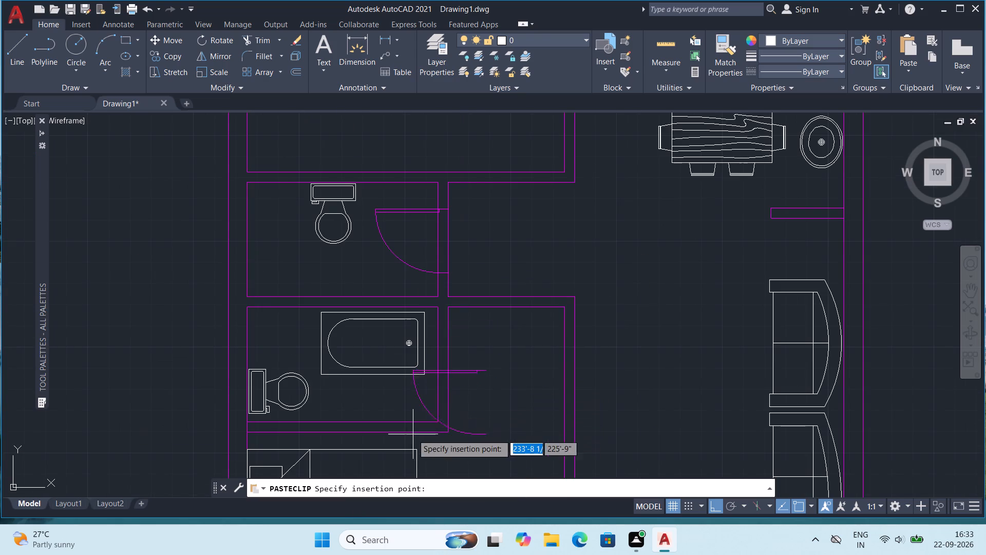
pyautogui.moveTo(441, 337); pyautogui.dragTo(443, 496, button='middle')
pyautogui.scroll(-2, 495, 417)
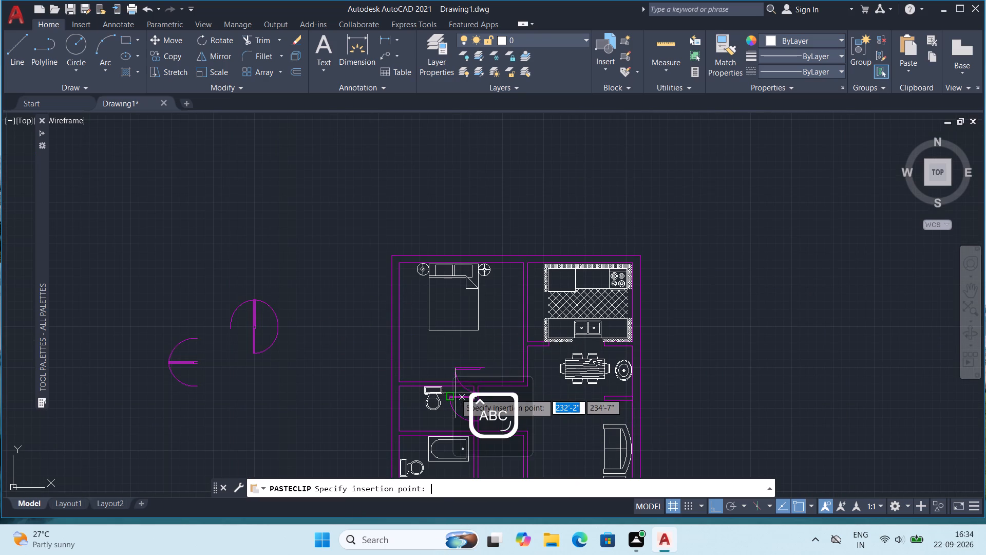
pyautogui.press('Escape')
# Copy the upper east-swinging vertical-leaf door and paste it in the upper bedroom's south wall, near the southeast corner.
pyautogui.click(260, 299)
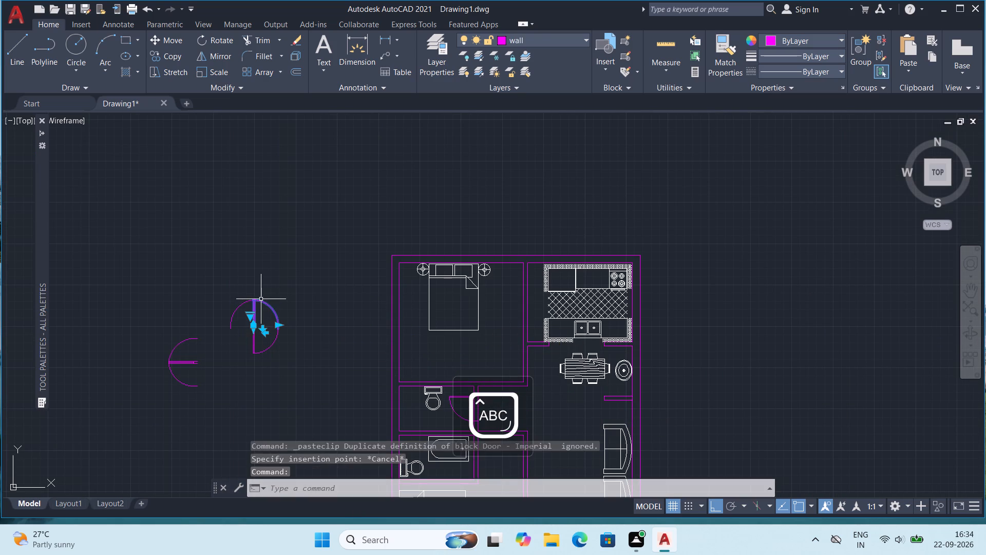
pyautogui.hotkey('ctrl', 'c')
pyautogui.hotkey('ctrl', 'v')
pyautogui.scroll(2, 583, 405)
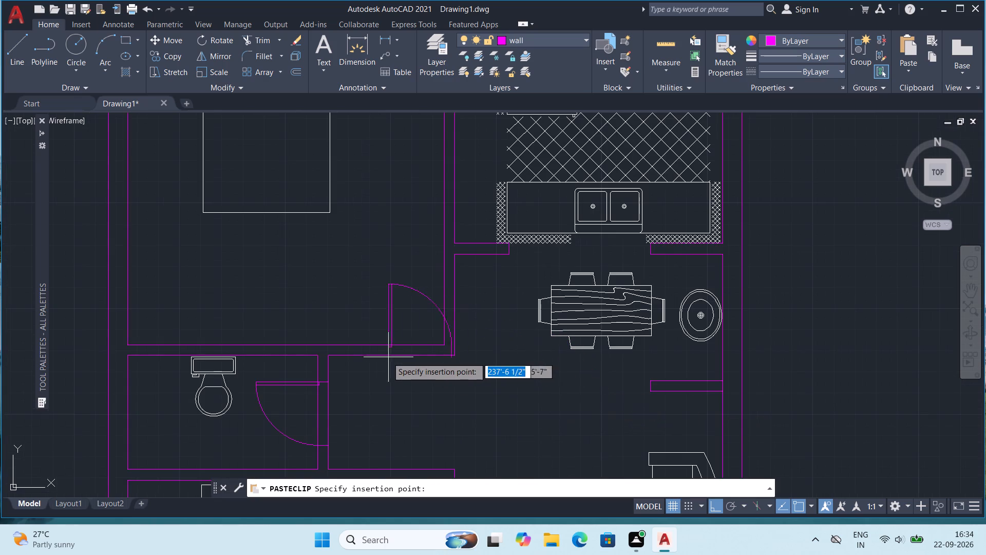
pyautogui.click(362, 356)
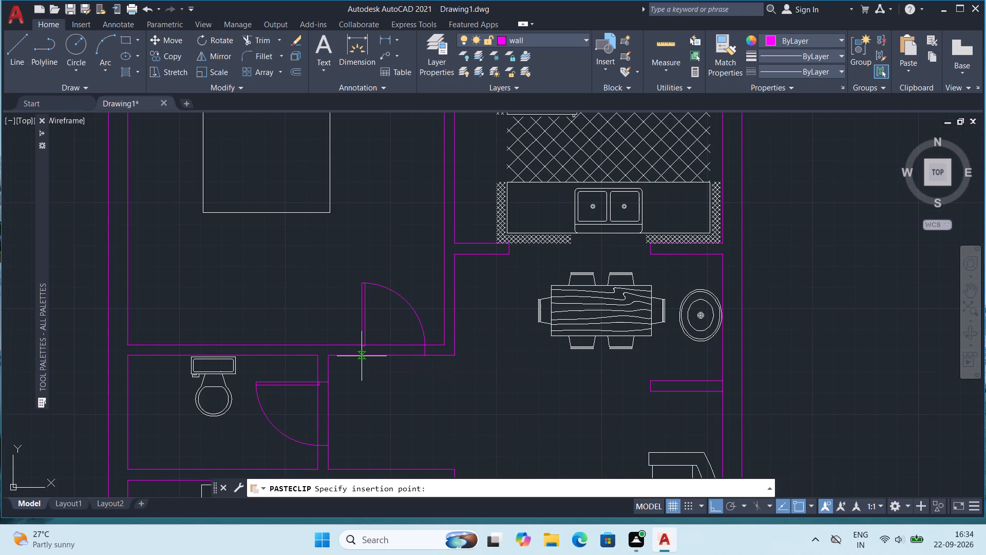
# Copy the lower vertical-leaf door and paste it in the lower bedroom's north wall, just east of the bathroom.
pyautogui.scroll(-1, 382, 346)
pyautogui.moveTo(400, 396); pyautogui.dragTo(627, 286, button='middle')
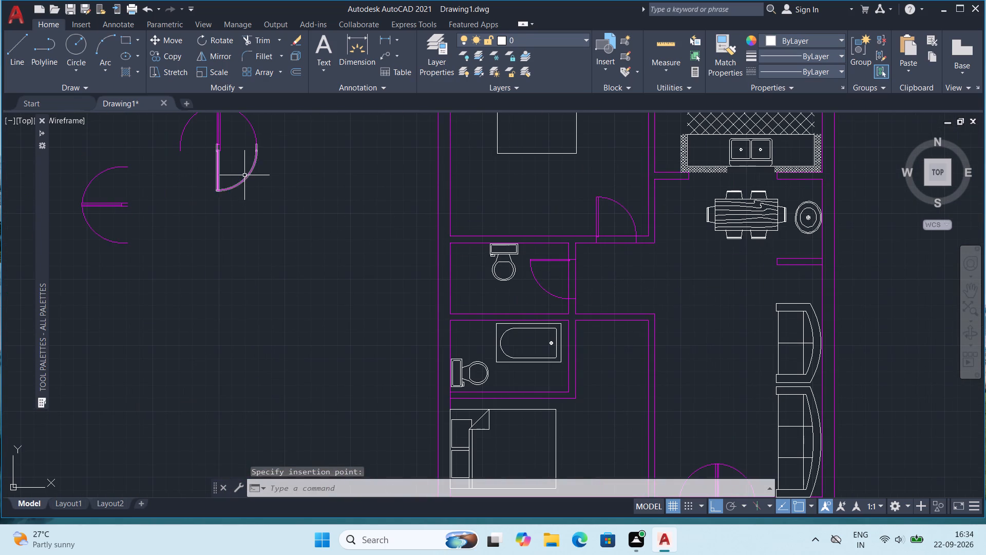
pyautogui.click(244, 175)
pyautogui.hotkey('ctrl', 'c')
pyautogui.hotkey('ctrl', 'v')
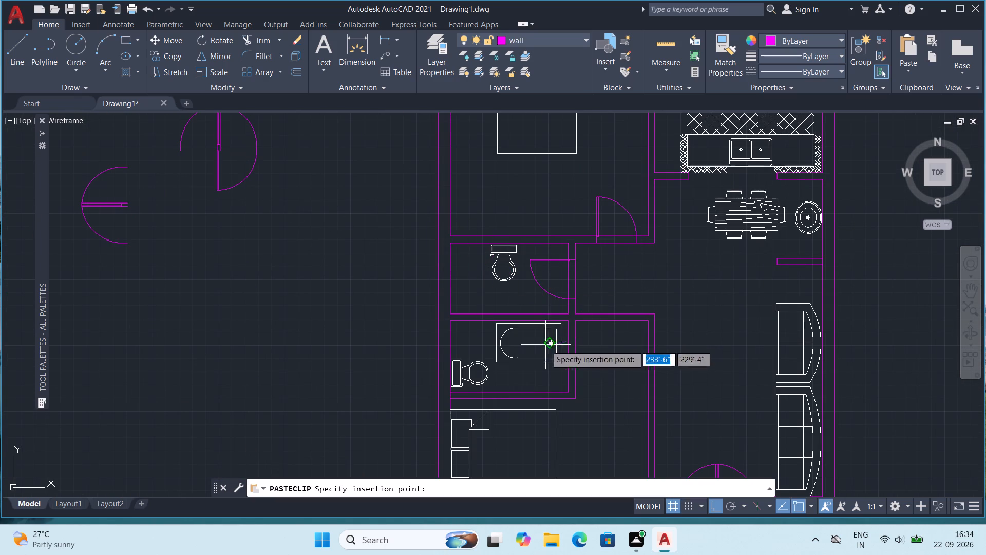
pyautogui.moveTo(584, 400); pyautogui.dragTo(533, 319, button='middle')
pyautogui.scroll(1, 551, 278)
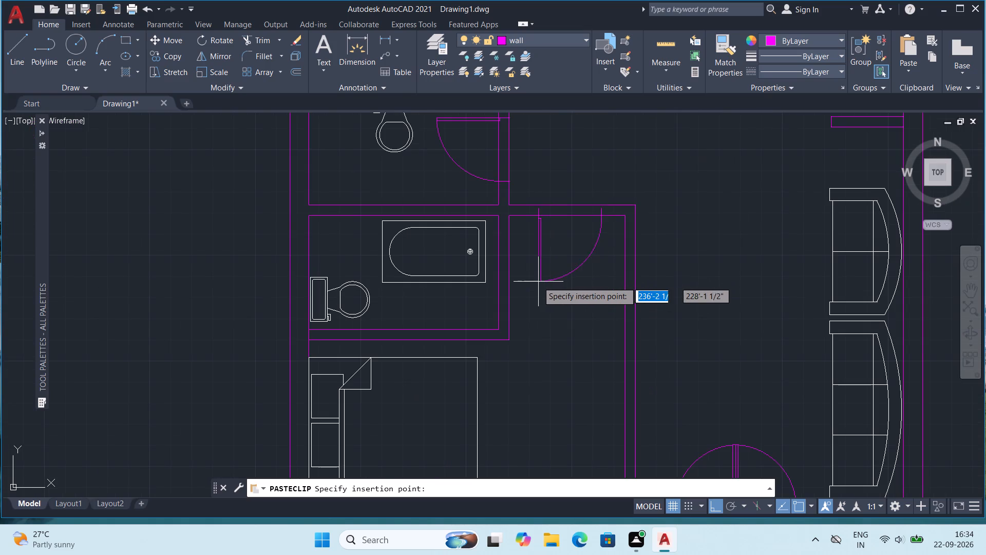
pyautogui.click(540, 277)
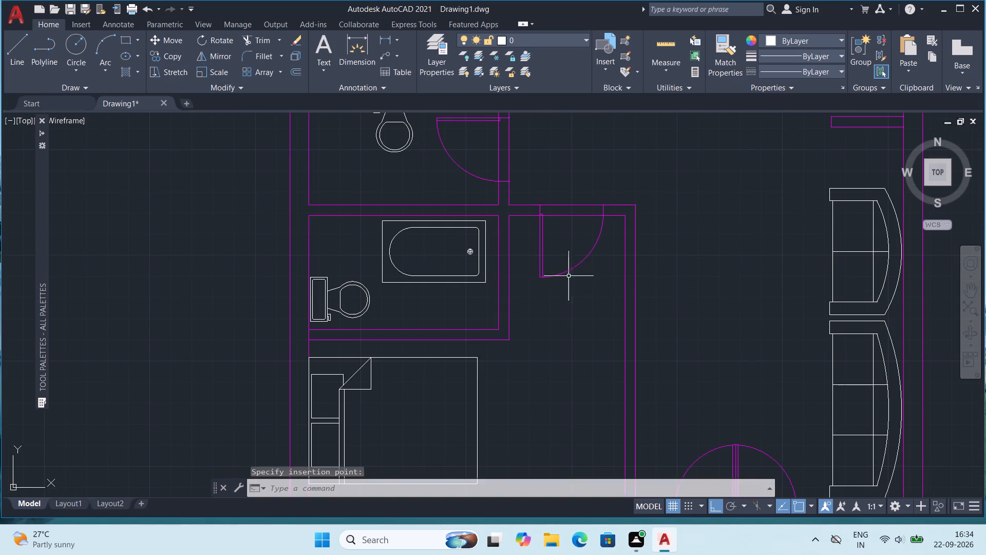
# Move the bathtub in the lower bathroom slightly west, away from the east wall.
pyautogui.scroll(-2, 570, 276)
pyautogui.moveTo(679, 244); pyautogui.dragTo(626, 326, button='middle')
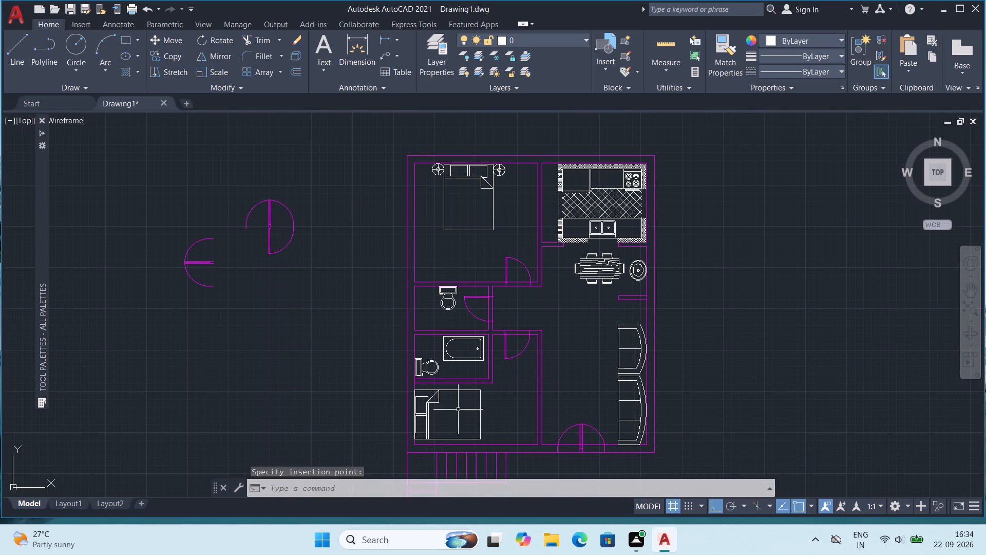
pyautogui.scroll(1, 461, 397)
pyautogui.moveTo(465, 335); pyautogui.dragTo(511, 411, button='middle')
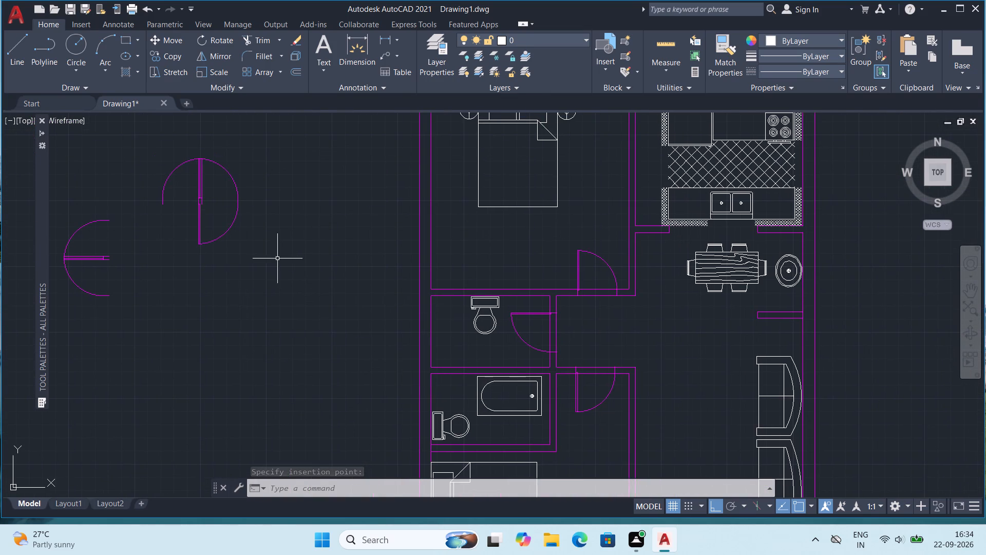
pyautogui.click(509, 411)
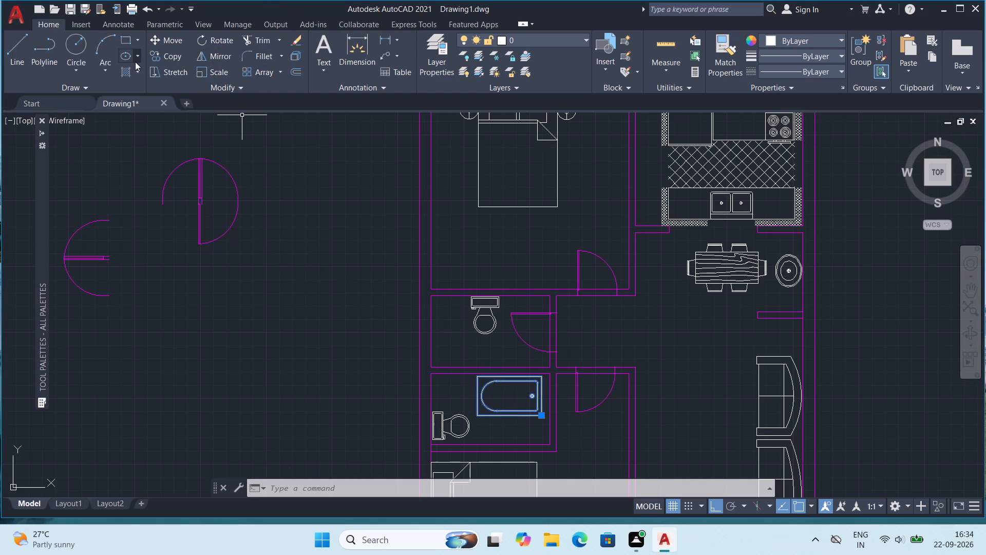
pyautogui.click(167, 40)
pyautogui.scroll(1, 519, 396)
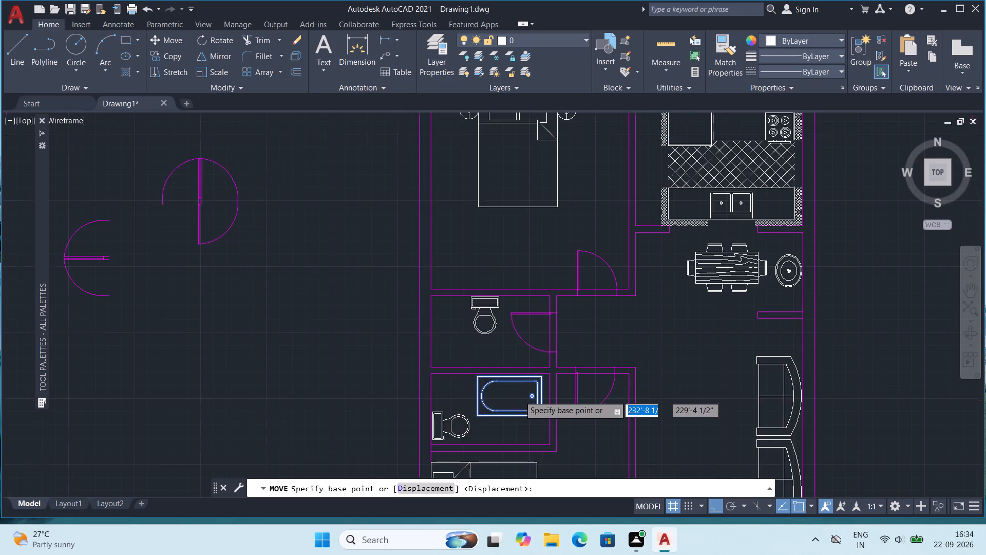
pyautogui.scroll(1, 519, 396)
pyautogui.moveTo(497, 422); pyautogui.dragTo(559, 298, button='middle')
pyautogui.click(474, 327)
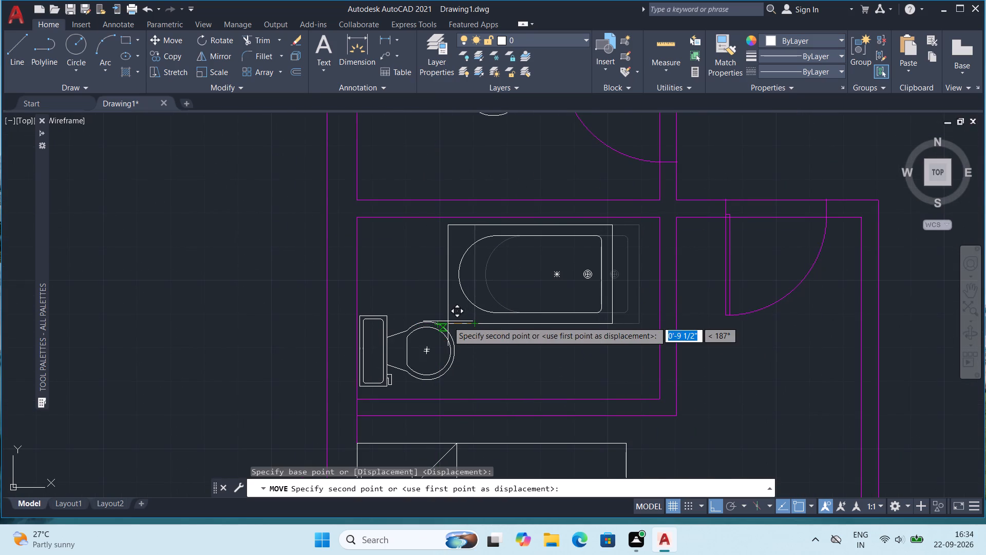
pyautogui.click(453, 317)
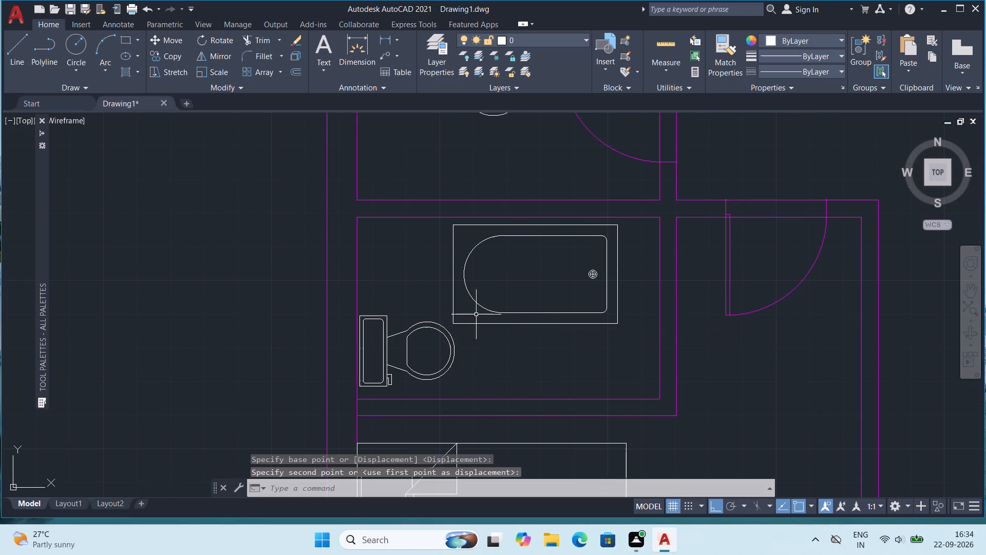
pyautogui.scroll(-2, 608, 313)
pyautogui.moveTo(274, 273); pyautogui.dragTo(280, 301, button='middle')
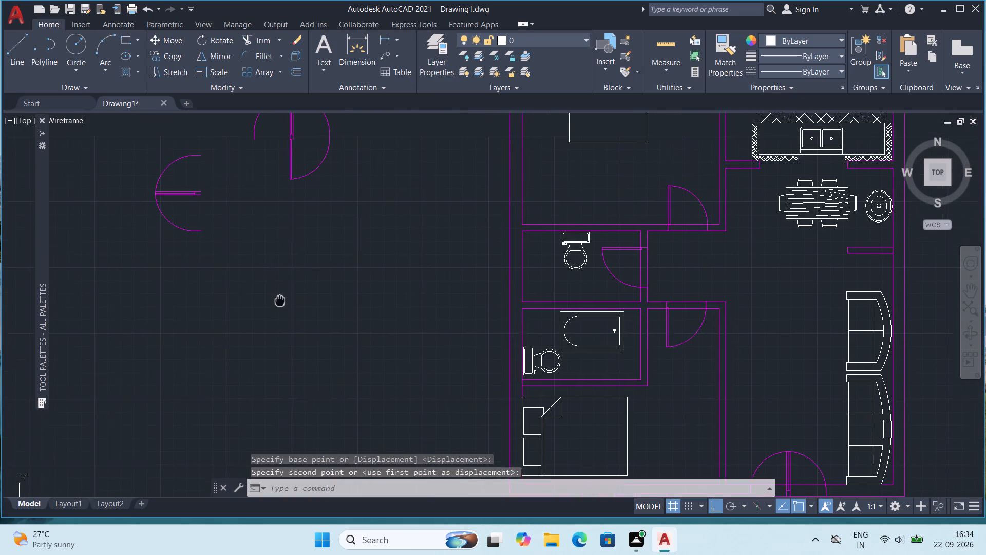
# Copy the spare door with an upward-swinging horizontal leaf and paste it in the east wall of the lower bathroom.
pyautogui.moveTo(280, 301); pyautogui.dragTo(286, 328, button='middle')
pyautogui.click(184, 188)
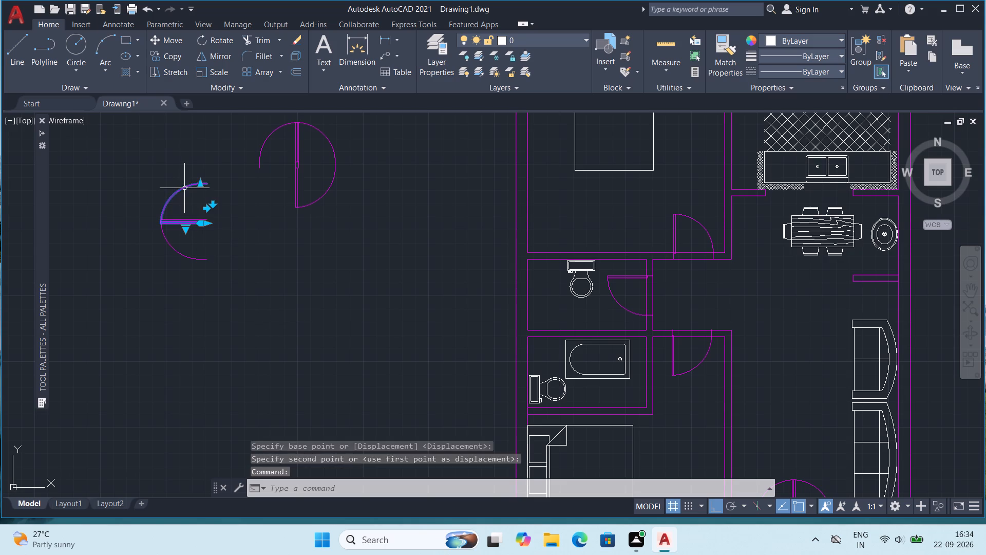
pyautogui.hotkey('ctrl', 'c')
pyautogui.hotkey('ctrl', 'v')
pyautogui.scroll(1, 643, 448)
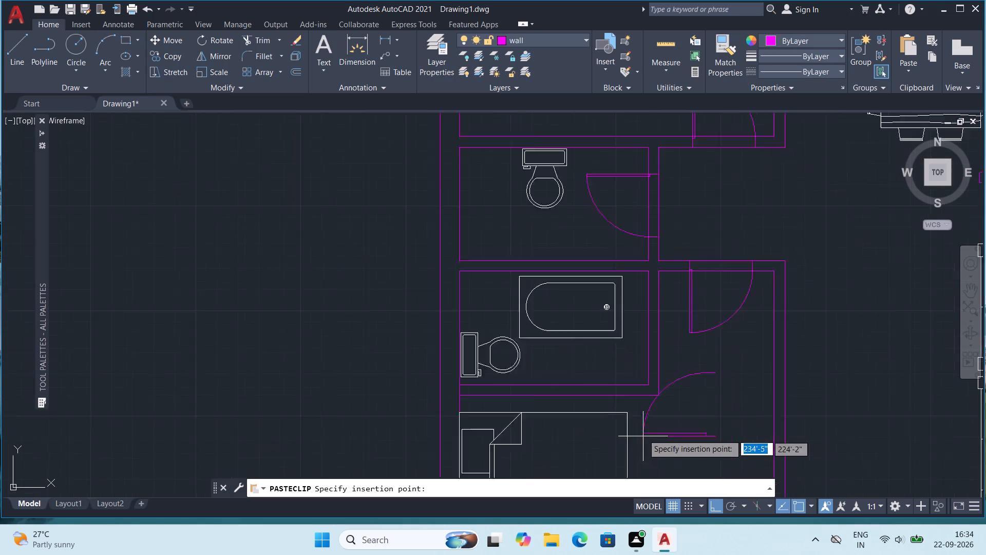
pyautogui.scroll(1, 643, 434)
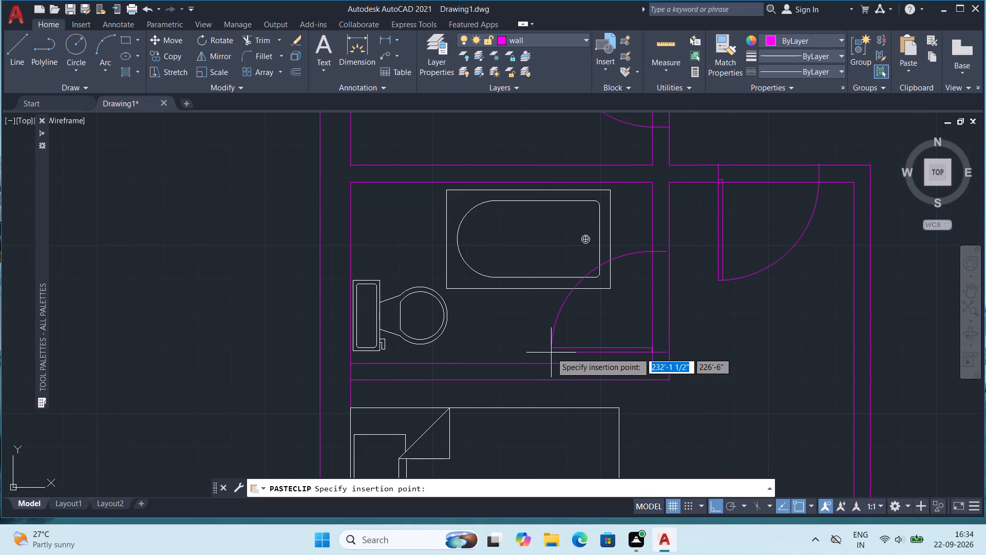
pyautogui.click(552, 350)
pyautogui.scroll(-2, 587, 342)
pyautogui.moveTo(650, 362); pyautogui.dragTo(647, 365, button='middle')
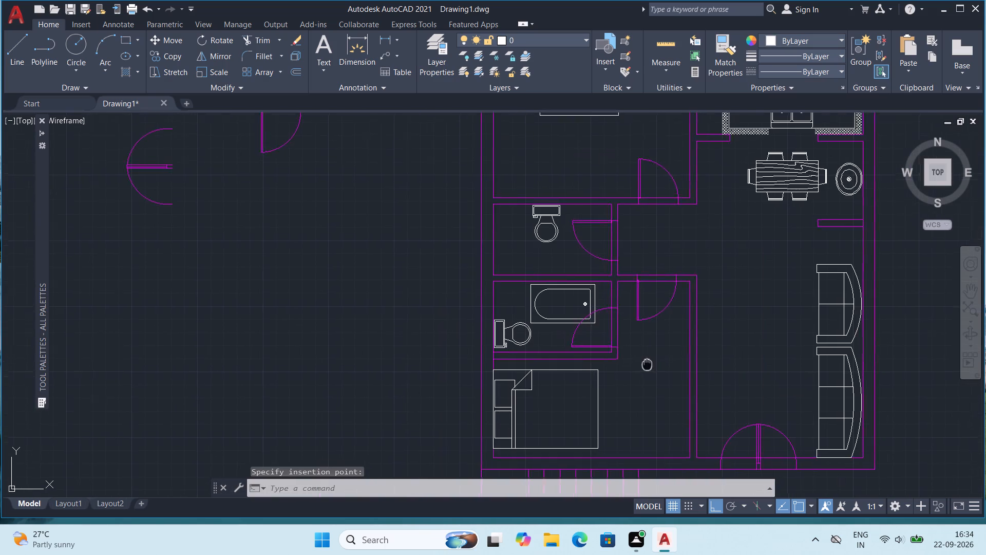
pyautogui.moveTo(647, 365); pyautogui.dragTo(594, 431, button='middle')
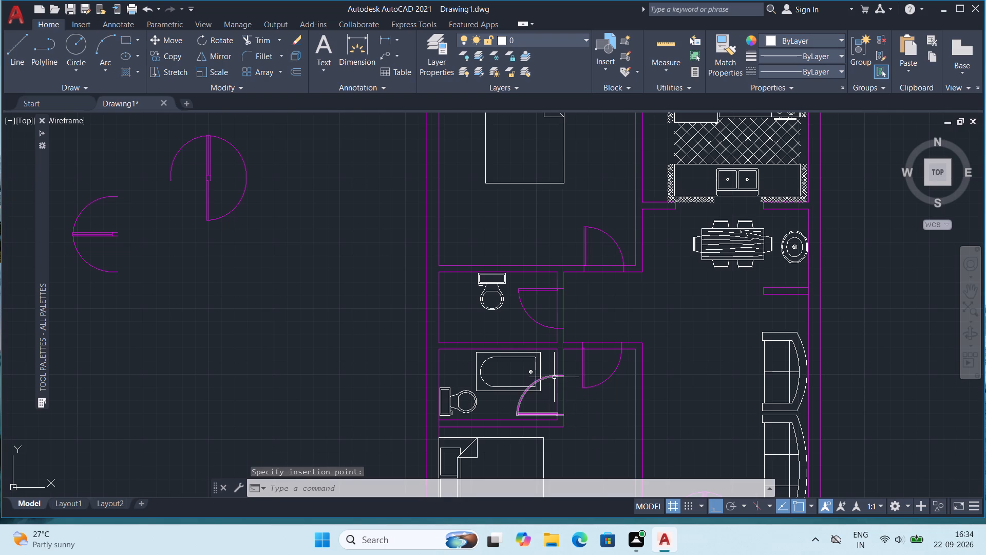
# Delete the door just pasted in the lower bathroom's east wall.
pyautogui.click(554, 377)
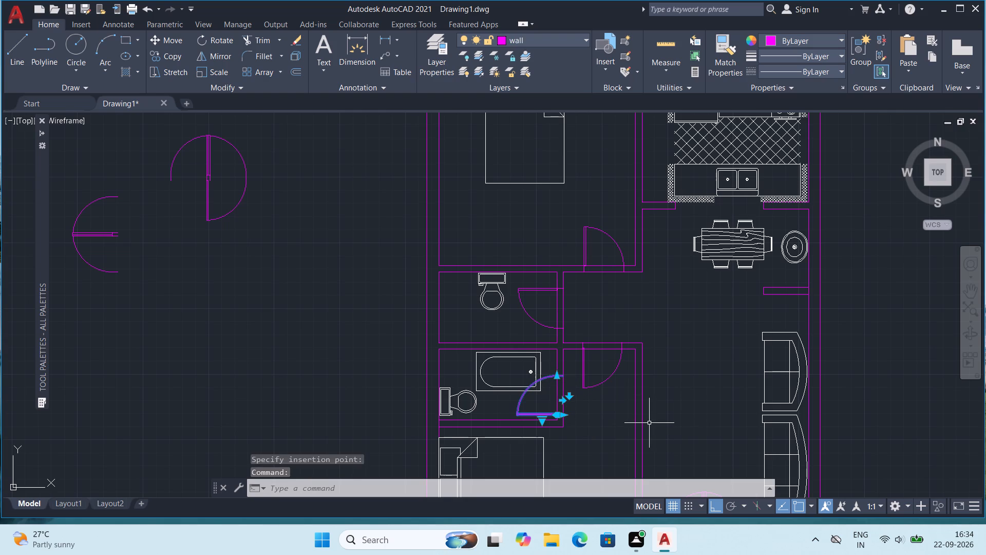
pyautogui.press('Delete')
# Copy the upper toilet's door and paste it in the east wall of the lower bathroom, swinging into the room.
pyautogui.click(523, 291)
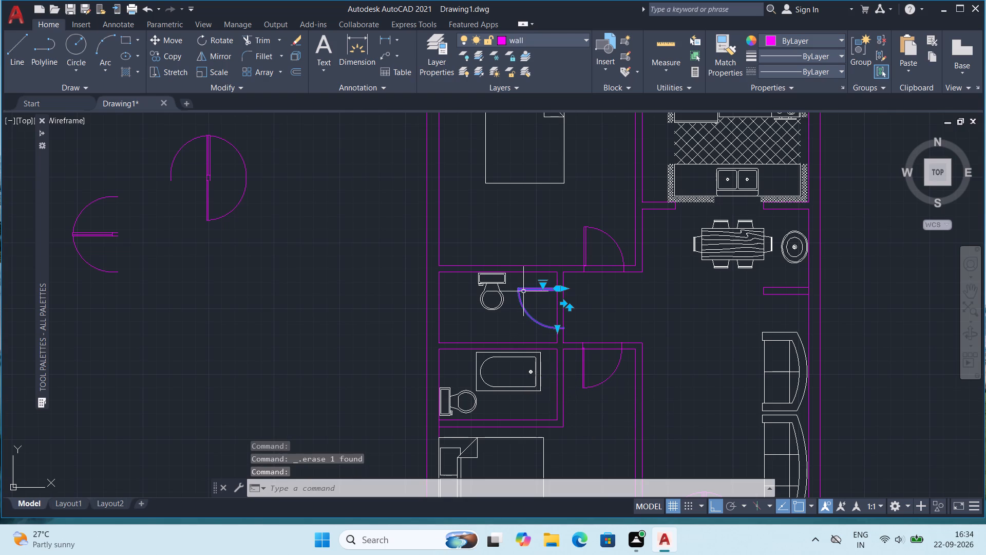
pyautogui.hotkey('ctrl', 'c')
pyautogui.hotkey('ctrl', 'v')
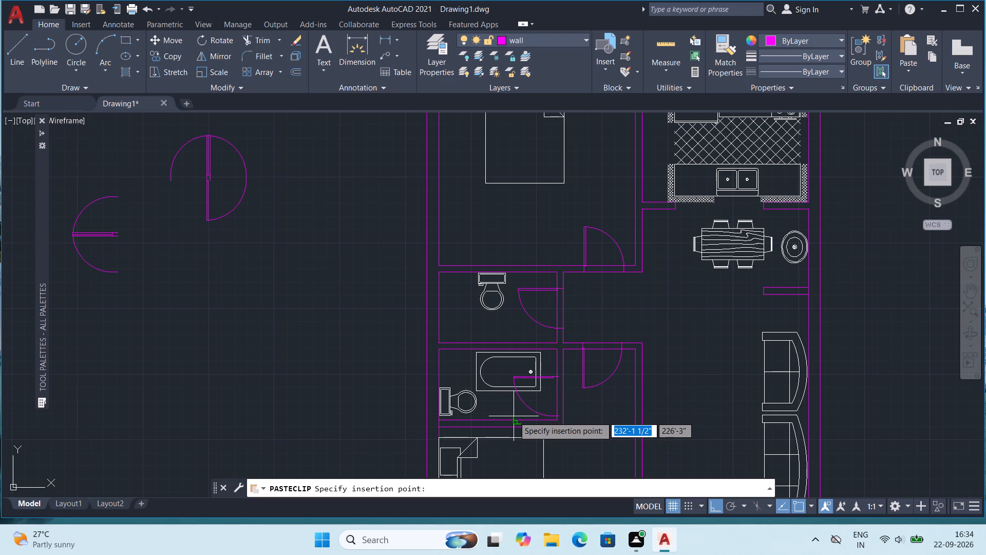
pyautogui.click(518, 411)
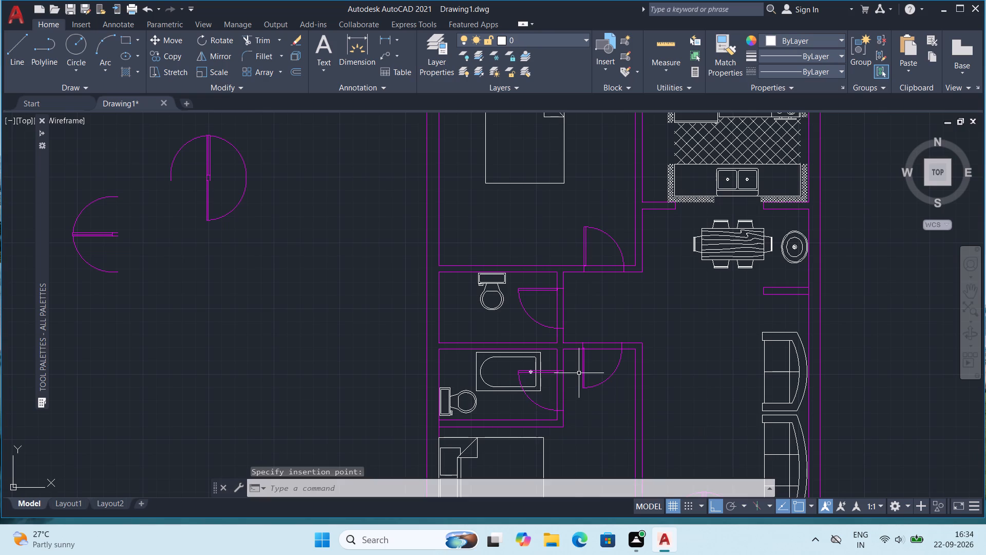
pyautogui.scroll(-1, 584, 367)
pyautogui.moveTo(614, 419); pyautogui.dragTo(595, 405, button='middle')
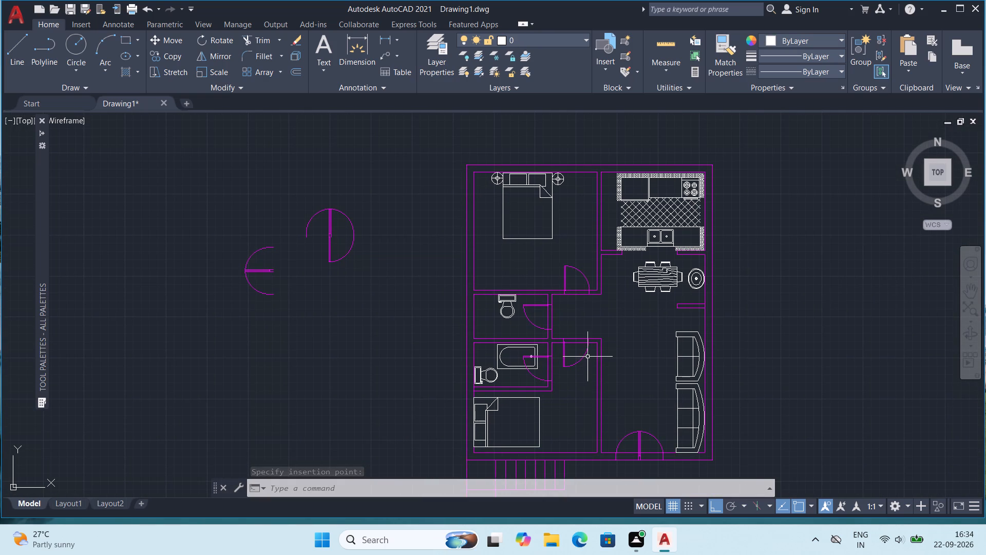
pyautogui.moveTo(869, 302); pyautogui.dragTo(786, 284, button='middle')
# Scale the lower bathroom's bathtub down to about half its size from its southwest corner.
pyautogui.scroll(1, 403, 335)
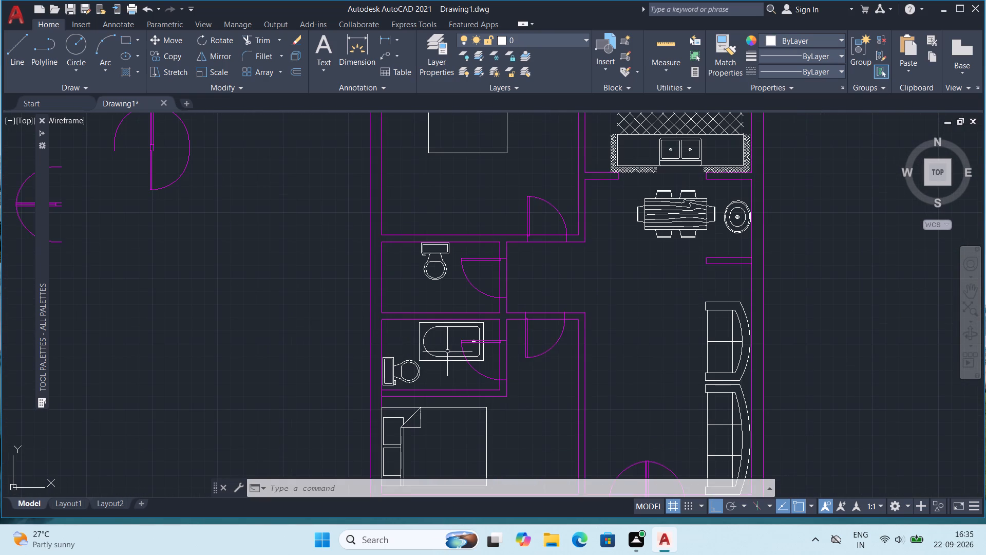
pyautogui.click(450, 359)
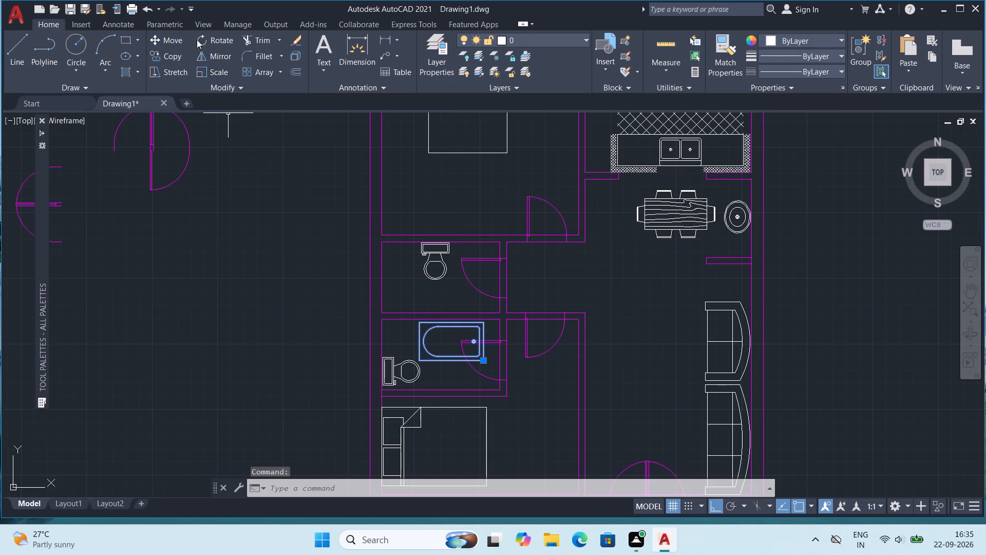
pyautogui.click(219, 70)
pyautogui.scroll(3, 441, 377)
pyautogui.moveTo(568, 270); pyautogui.dragTo(567, 378, button='middle')
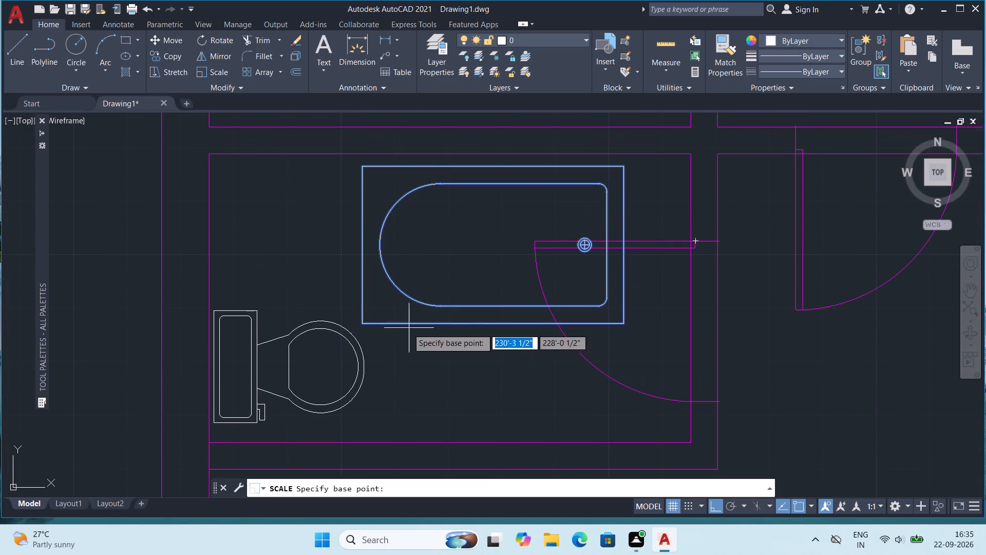
pyautogui.click(364, 324)
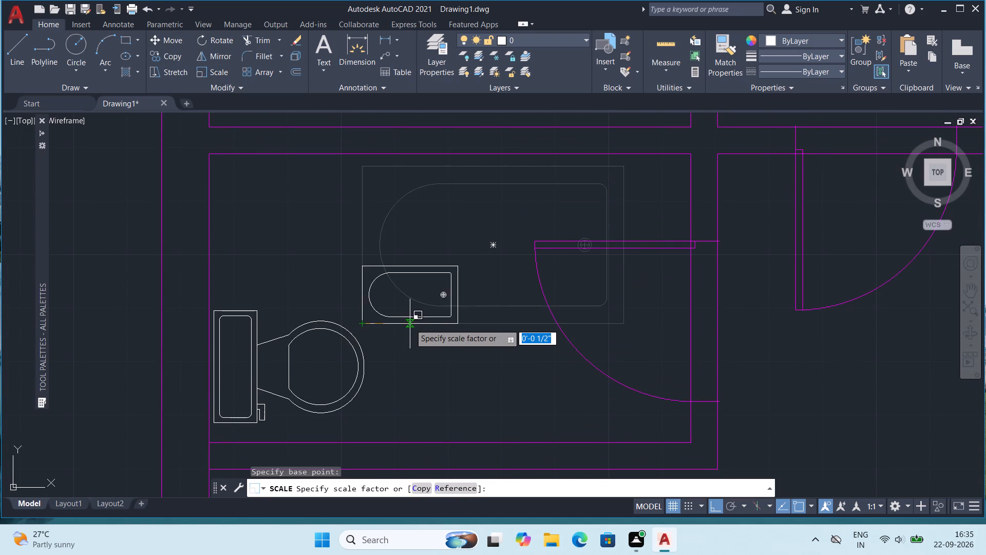
pyautogui.click(431, 330)
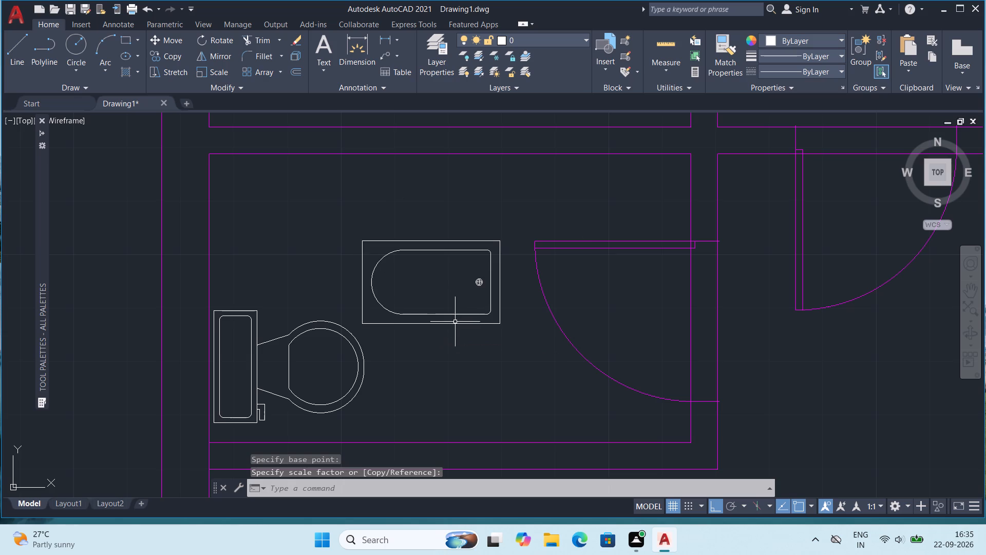
# Move the reduced bathtub straight north so it sits close to the lower bathroom's north wall.
pyautogui.click(456, 322)
pyautogui.click(172, 31)
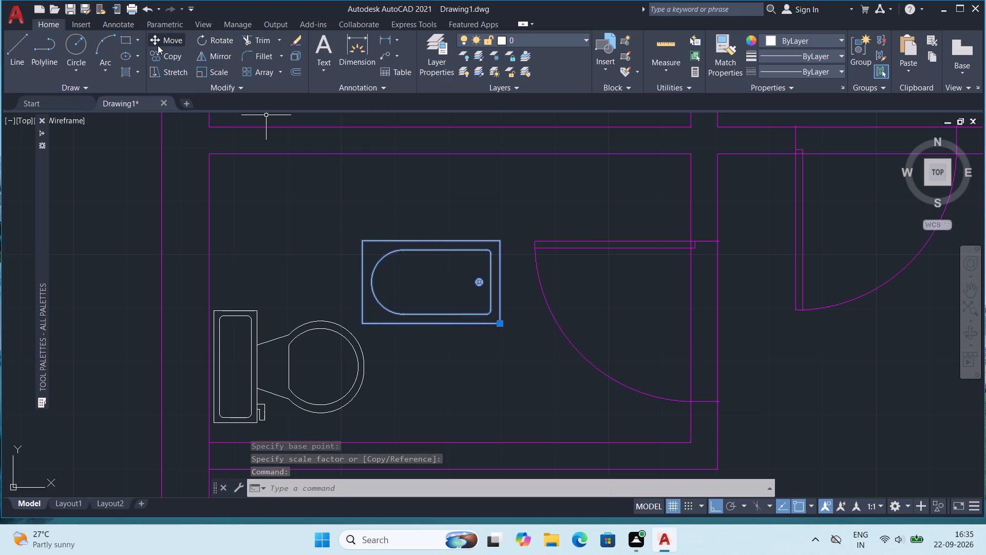
pyautogui.click(167, 33)
pyautogui.click(361, 241)
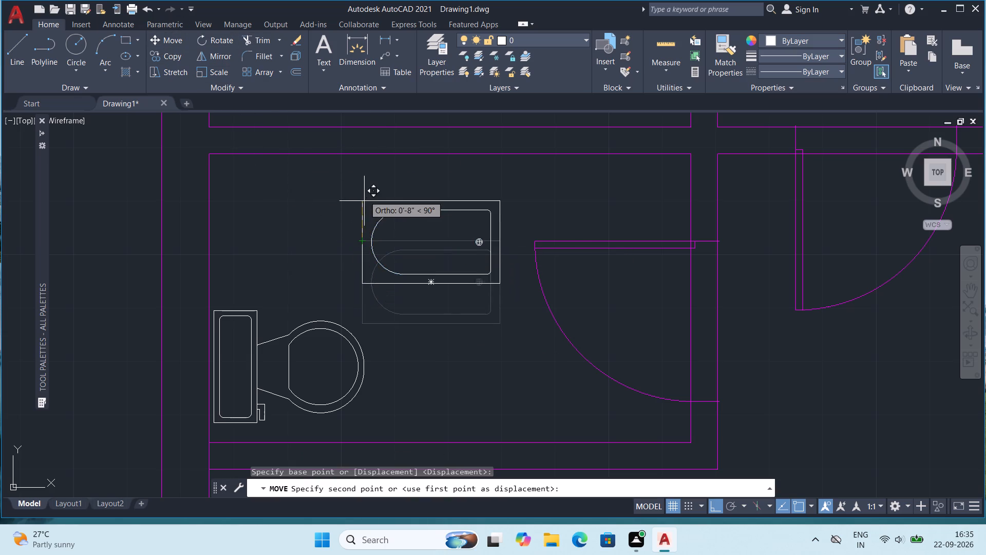
pyautogui.click(366, 163)
pyautogui.scroll(-3, 513, 319)
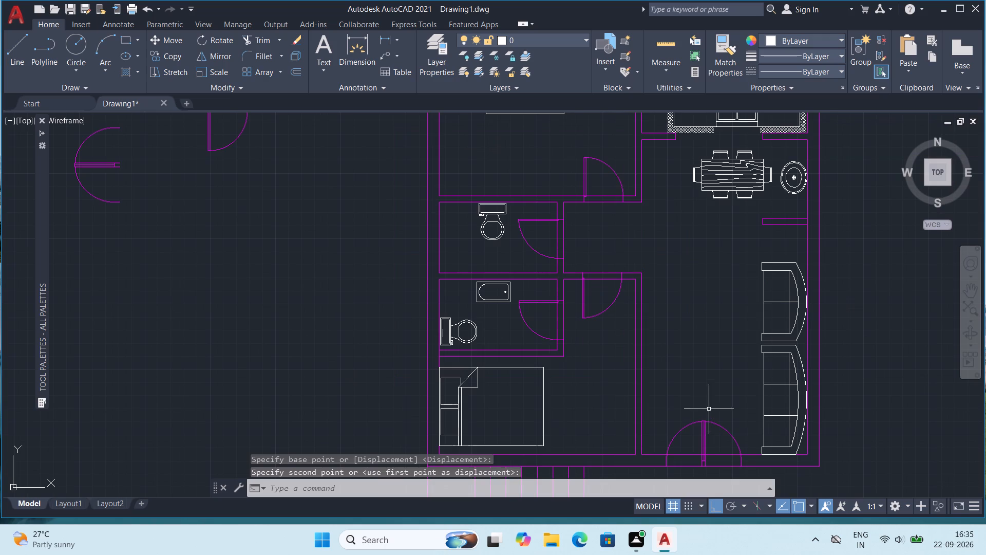
pyautogui.moveTo(637, 366); pyautogui.dragTo(610, 358, button='middle')
pyautogui.press('Escape')
# Delete all the spare door blocks lying west of the house plan.
pyautogui.scroll(-1, 584, 356)
pyautogui.moveTo(716, 358); pyautogui.dragTo(683, 362, button='middle')
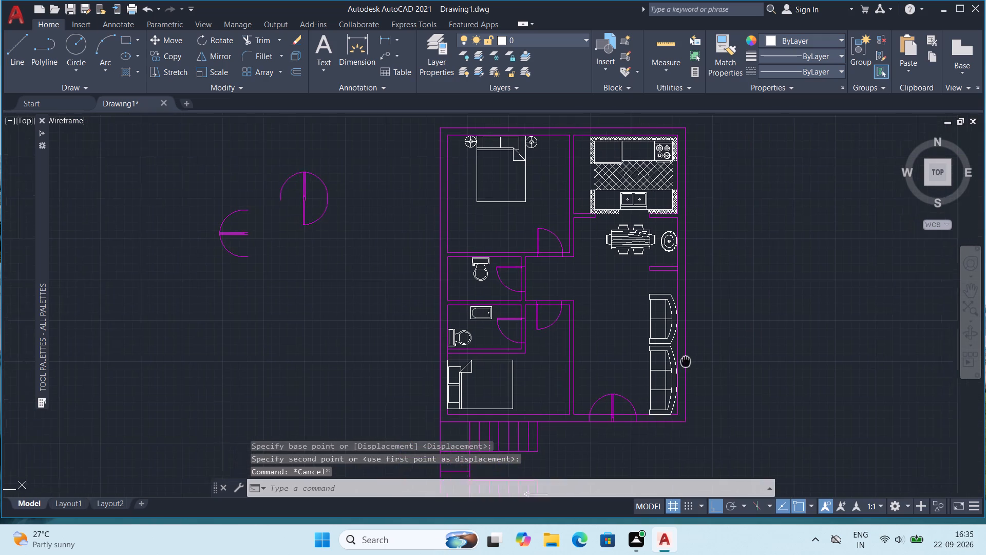
pyautogui.moveTo(683, 362); pyautogui.dragTo(675, 365, button='middle')
pyautogui.scroll(-1, 682, 367)
pyautogui.moveTo(613, 439); pyautogui.dragTo(609, 430, button='middle')
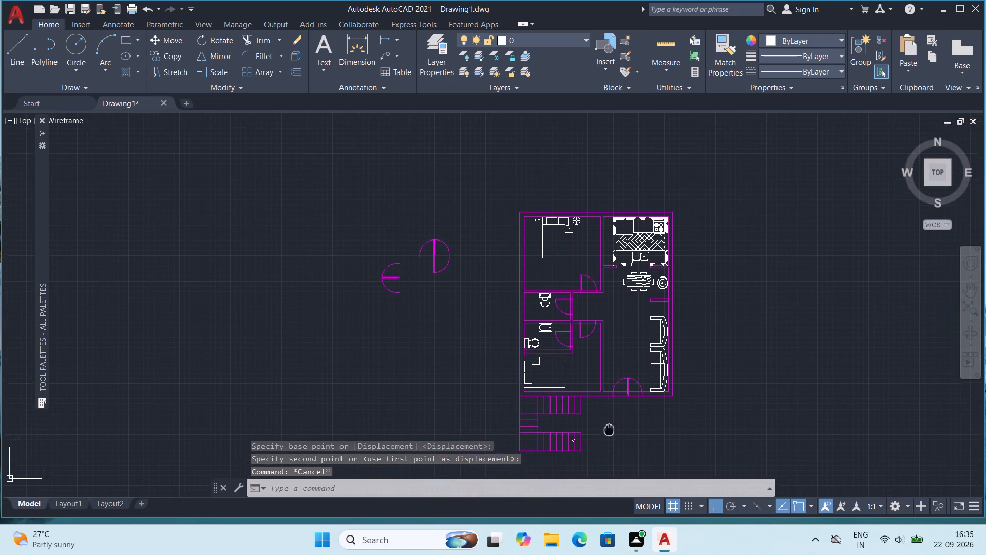
pyautogui.moveTo(609, 430); pyautogui.dragTo(608, 425, button='middle')
pyautogui.click(349, 186)
pyautogui.click(506, 330)
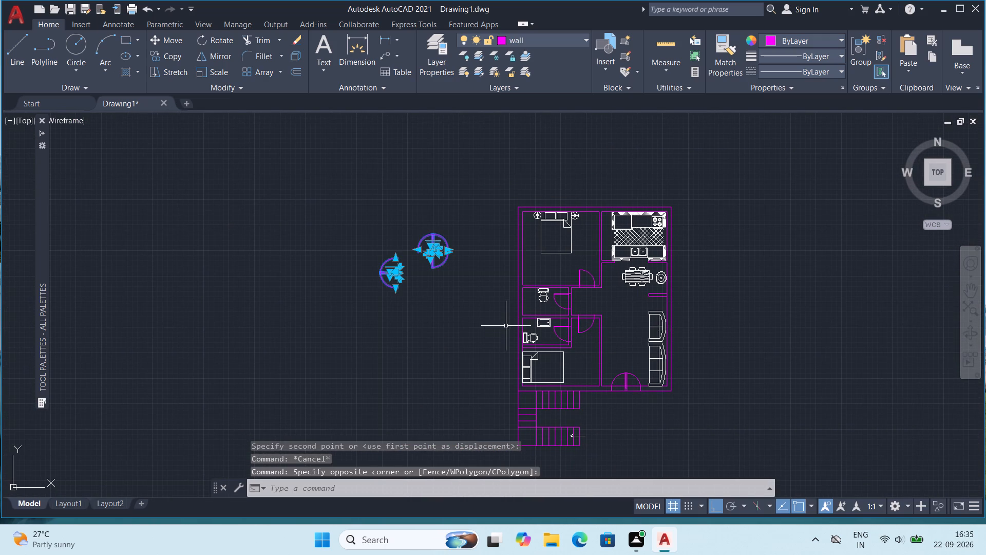
pyautogui.press('Delete')
# Examine the whole plan, including the doors, furniture, main entrance and external staircase.
pyautogui.moveTo(703, 345); pyautogui.dragTo(639, 332, button='middle')
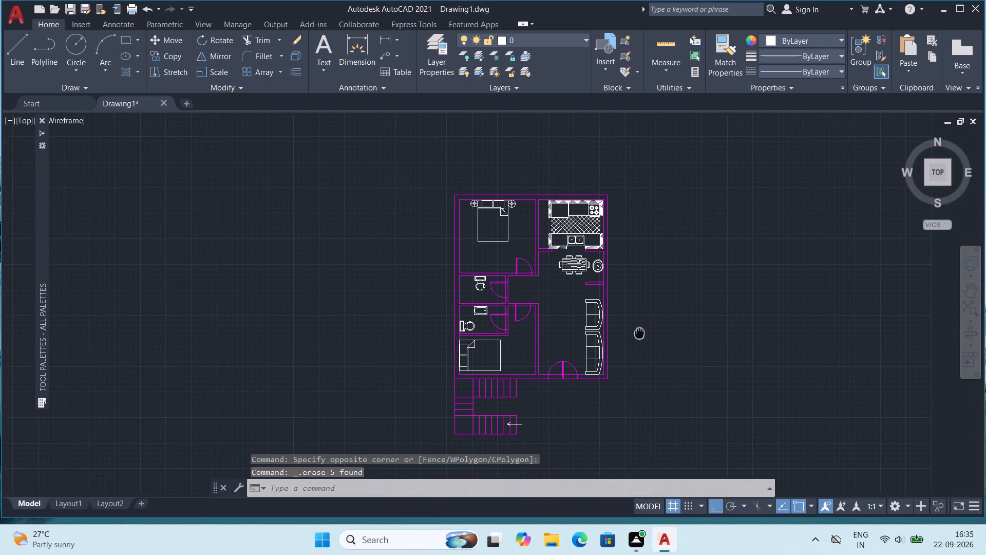
pyautogui.moveTo(639, 332); pyautogui.dragTo(638, 330, button='middle')
pyautogui.moveTo(653, 386); pyautogui.dragTo(644, 360, button='middle')
pyautogui.scroll(1, 549, 377)
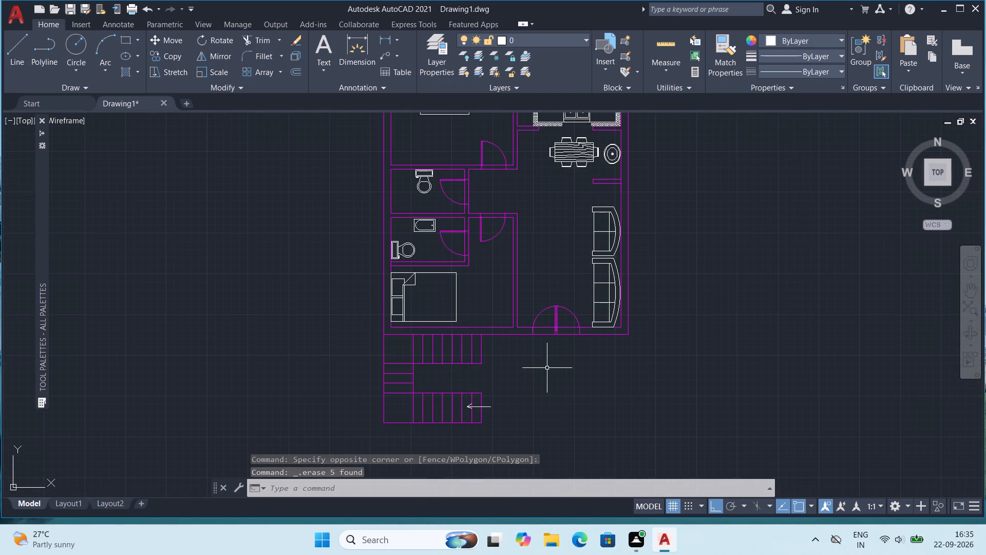
pyautogui.moveTo(596, 293); pyautogui.dragTo(616, 343, button='middle')
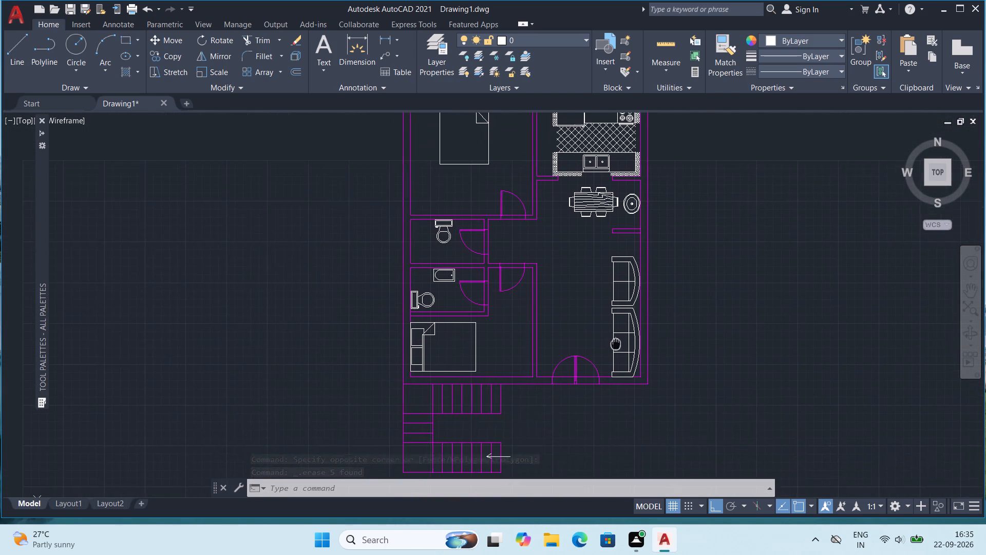
pyautogui.moveTo(616, 343); pyautogui.dragTo(617, 342, button='middle')
pyautogui.scroll(-1, 622, 356)
pyautogui.moveTo(644, 388); pyautogui.dragTo(642, 375, button='middle')
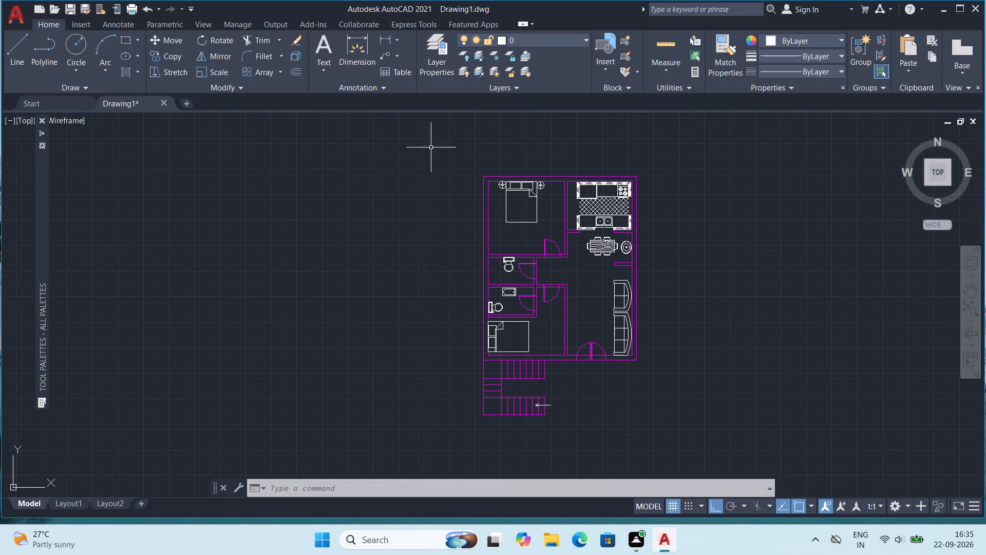
pyautogui.scroll(2, 448, 130)
pyautogui.scroll(-2, 658, 243)
pyautogui.moveTo(783, 296); pyautogui.dragTo(686, 218, button='middle')
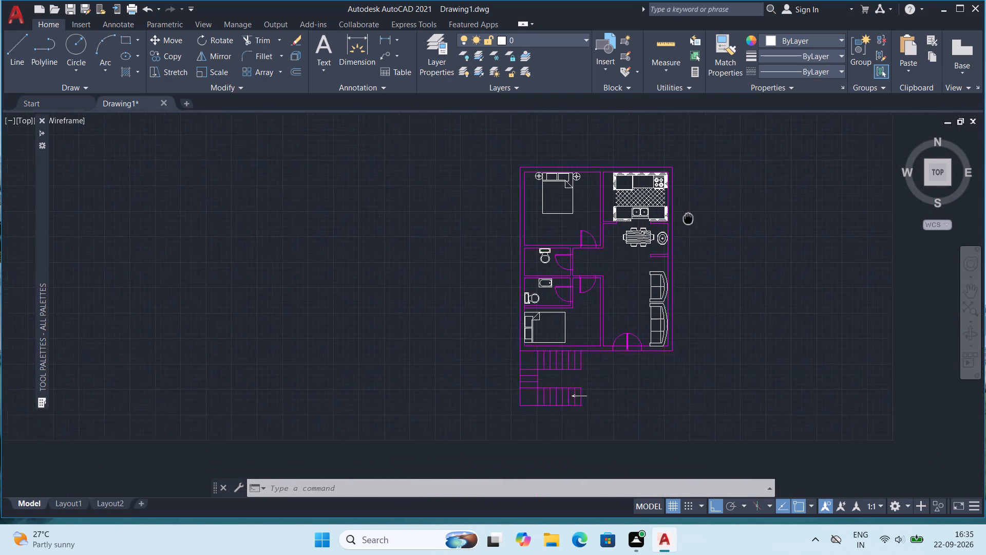
pyautogui.moveTo(686, 218); pyautogui.dragTo(611, 218, button='middle')
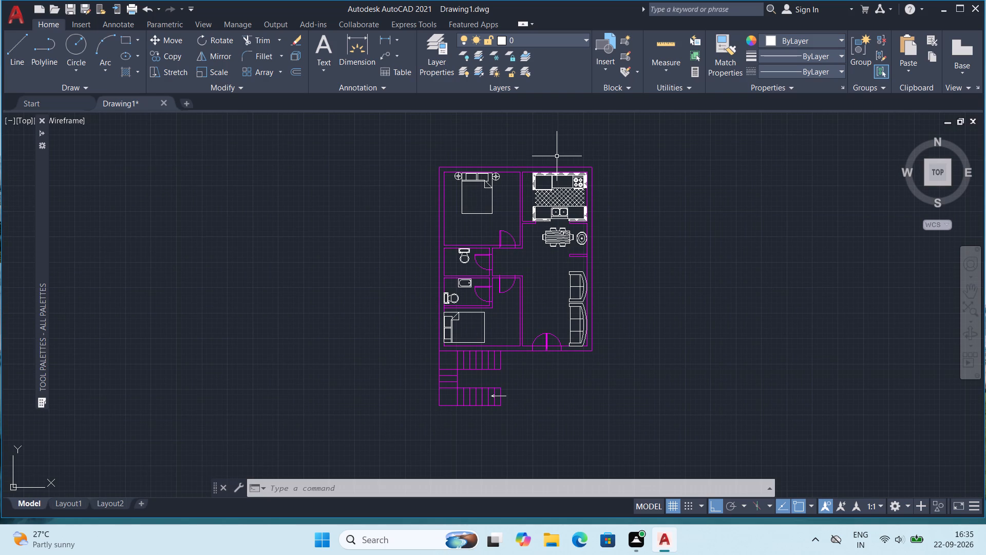
# Offset the house's outer north, east and west wall lines and the staircase's south edge outward by 3'.
pyautogui.press('o')
pyautogui.press('Return')
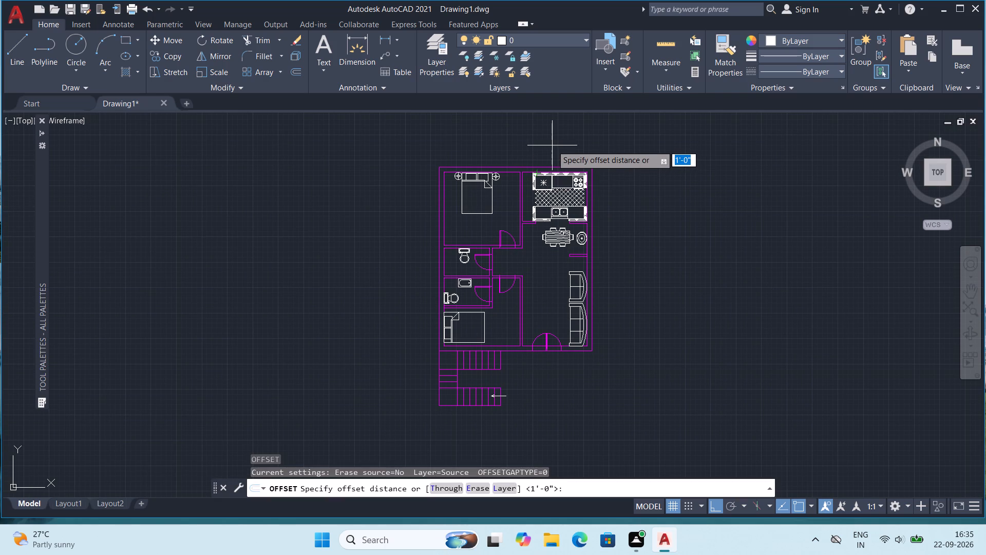
pyautogui.press('3')
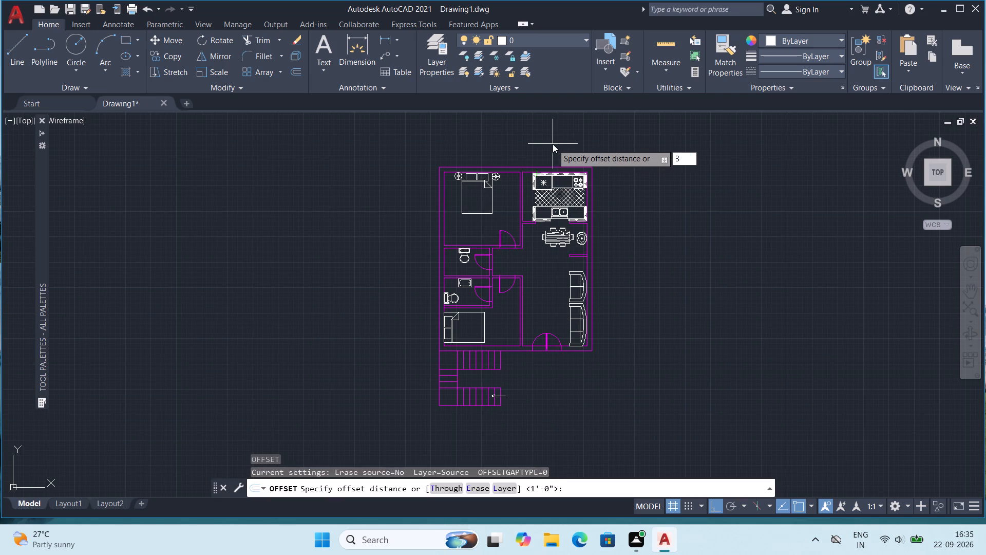
pyautogui.press("'")
pyautogui.press('Return')
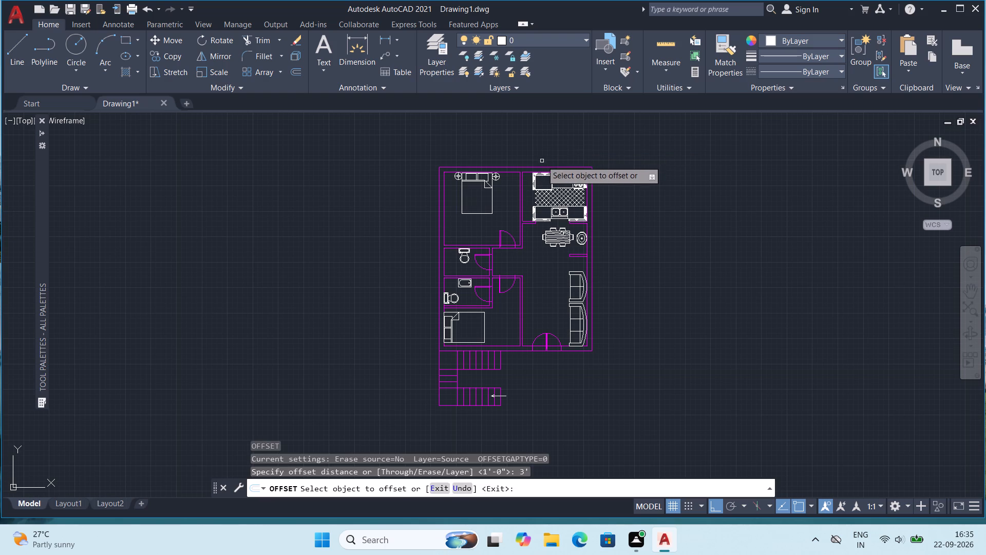
pyautogui.click(541, 166)
pyautogui.click(546, 151)
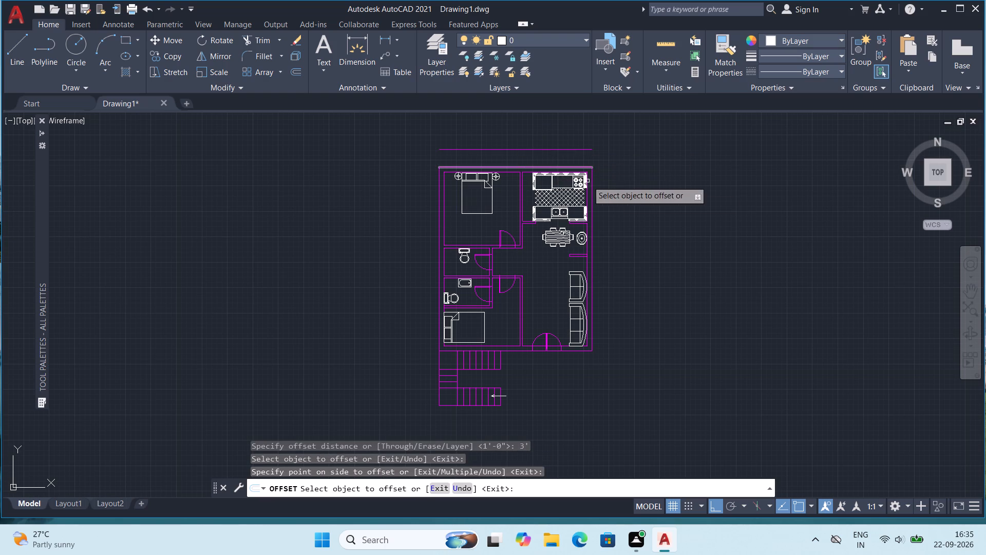
pyautogui.click(592, 177)
pyautogui.click(623, 205)
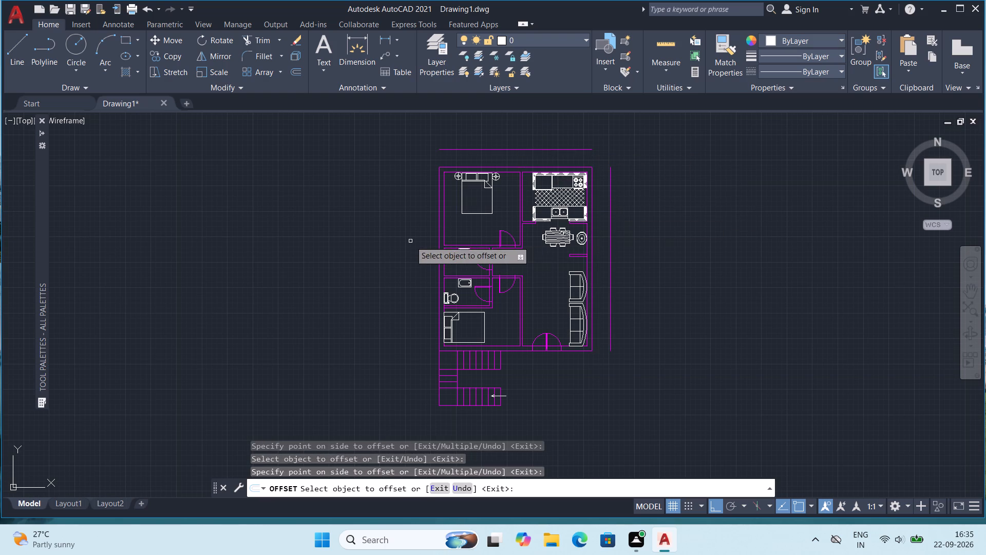
pyautogui.click(439, 233)
pyautogui.click(409, 244)
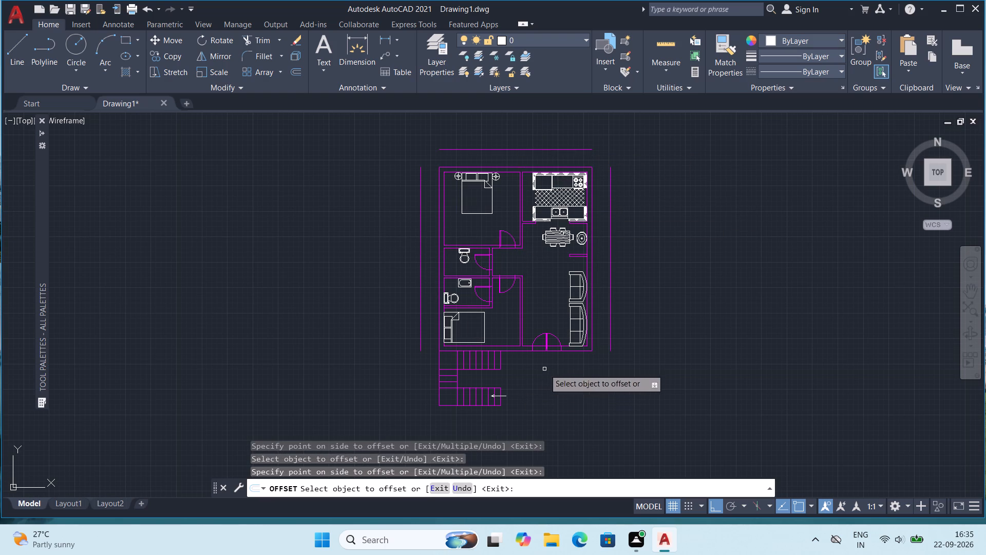
pyautogui.click(451, 405)
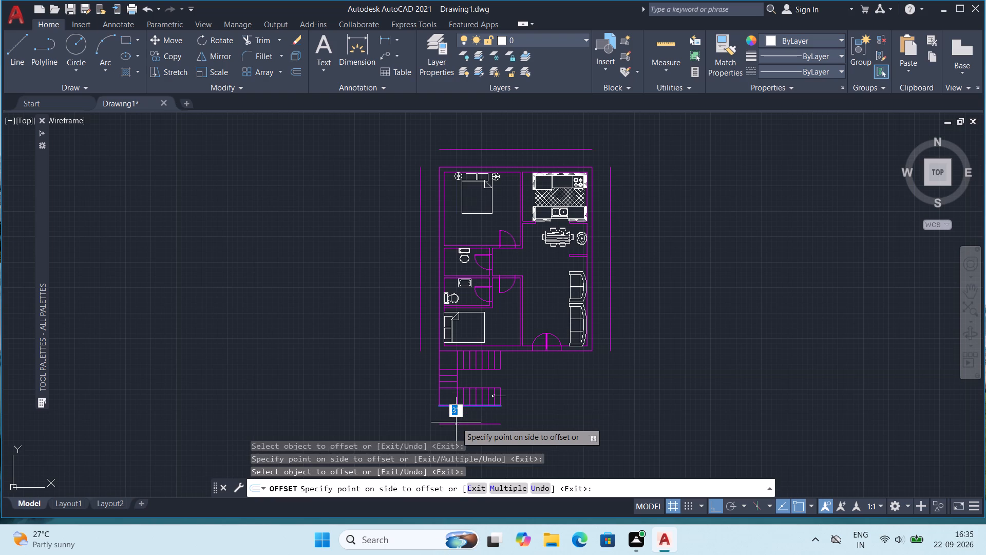
pyautogui.click(456, 422)
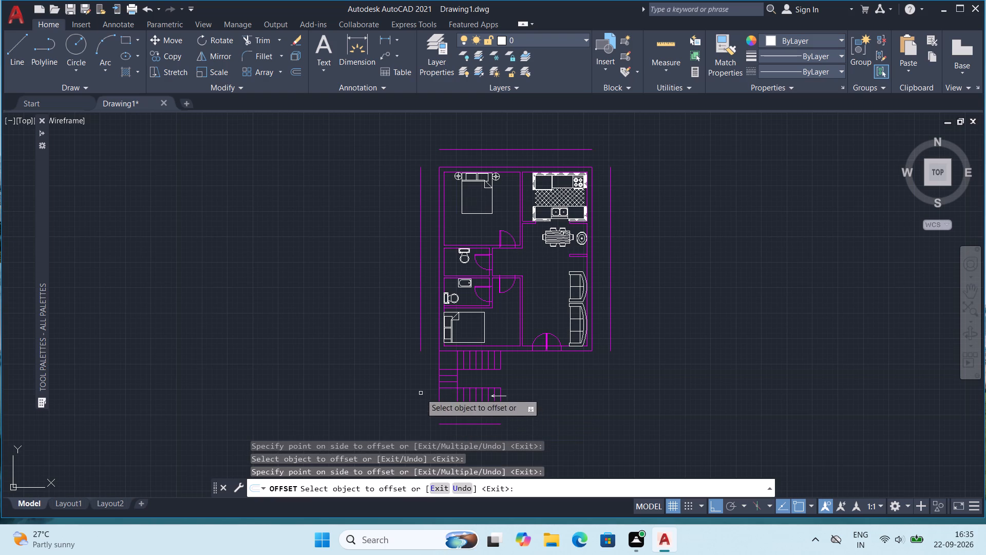
pyautogui.click(579, 351)
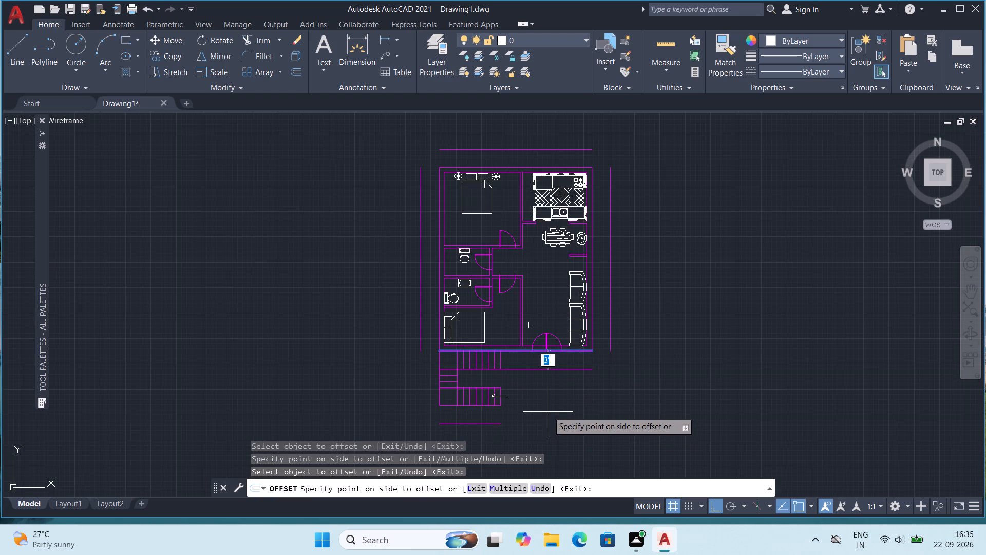
pyautogui.press('Escape')
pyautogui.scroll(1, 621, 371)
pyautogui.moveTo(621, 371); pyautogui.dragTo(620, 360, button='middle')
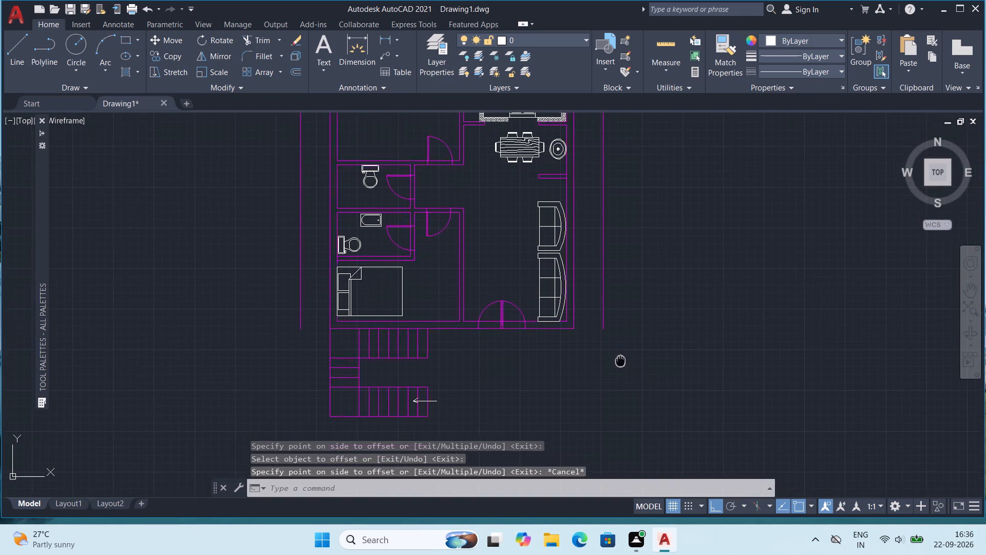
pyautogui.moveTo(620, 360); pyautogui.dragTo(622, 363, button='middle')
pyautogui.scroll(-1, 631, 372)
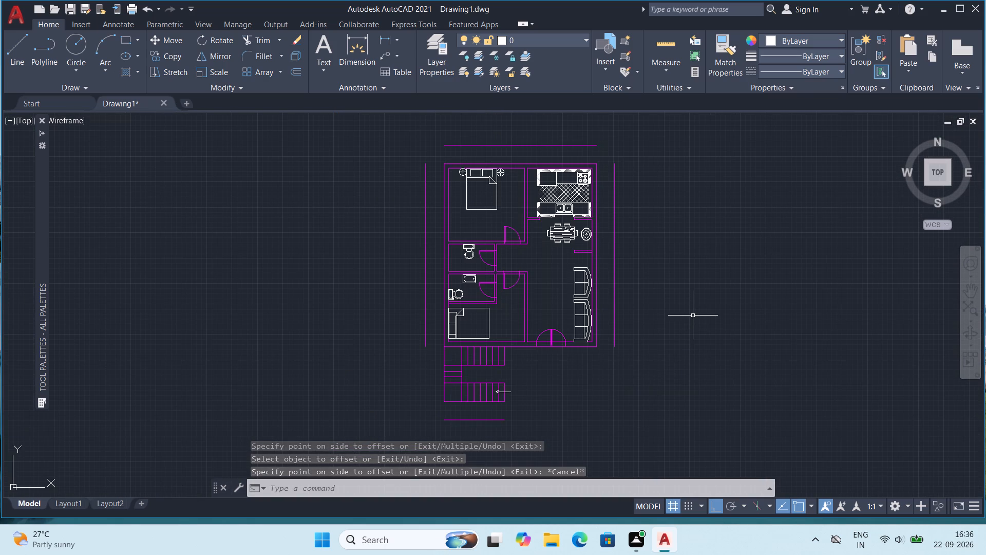
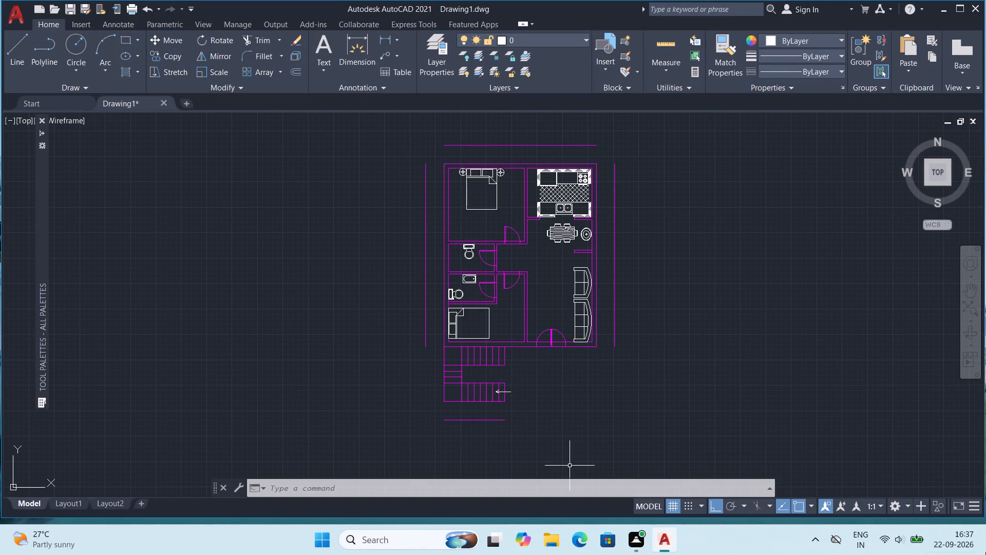
# On the wall layer, close the boundary's northwest corner with two 3' lines joining the west and north offset lines.
pyautogui.moveTo(803, 313); pyautogui.dragTo(797, 381, button='middle')
pyautogui.scroll(1, 579, 235)
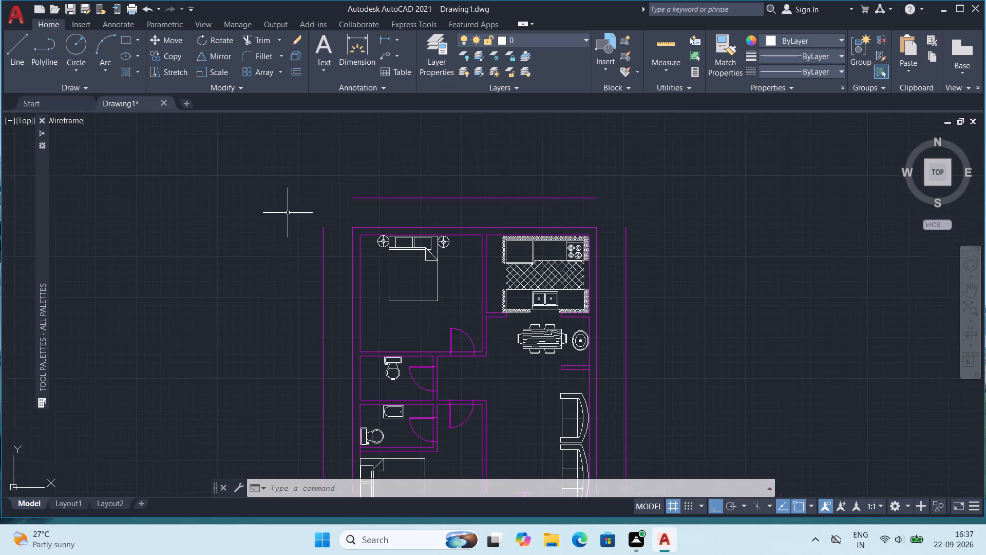
pyautogui.scroll(1, 288, 213)
pyautogui.moveTo(288, 214); pyautogui.dragTo(329, 281, button='middle')
pyautogui.press('l')
pyautogui.press('Return')
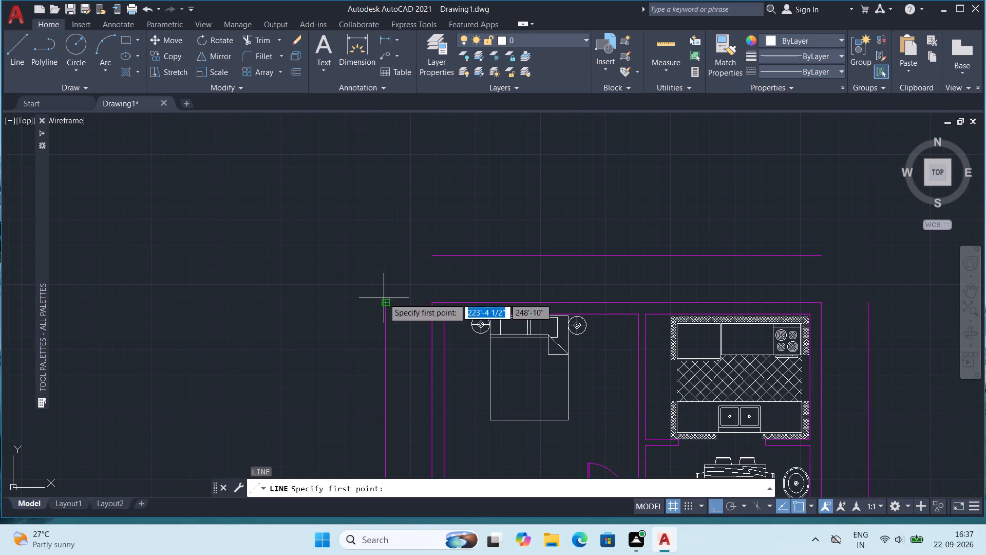
pyautogui.click(385, 305)
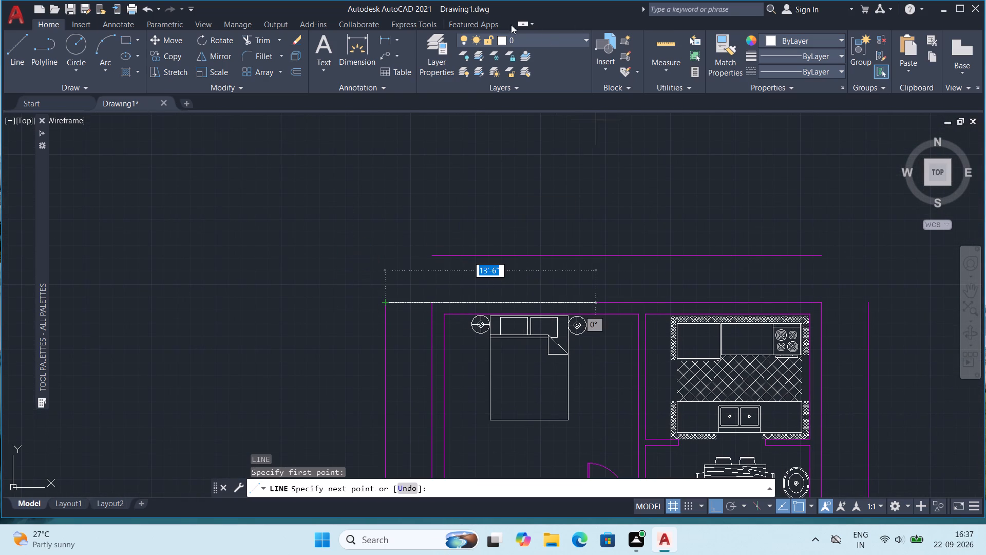
pyautogui.click(549, 37)
pyautogui.click(536, 67)
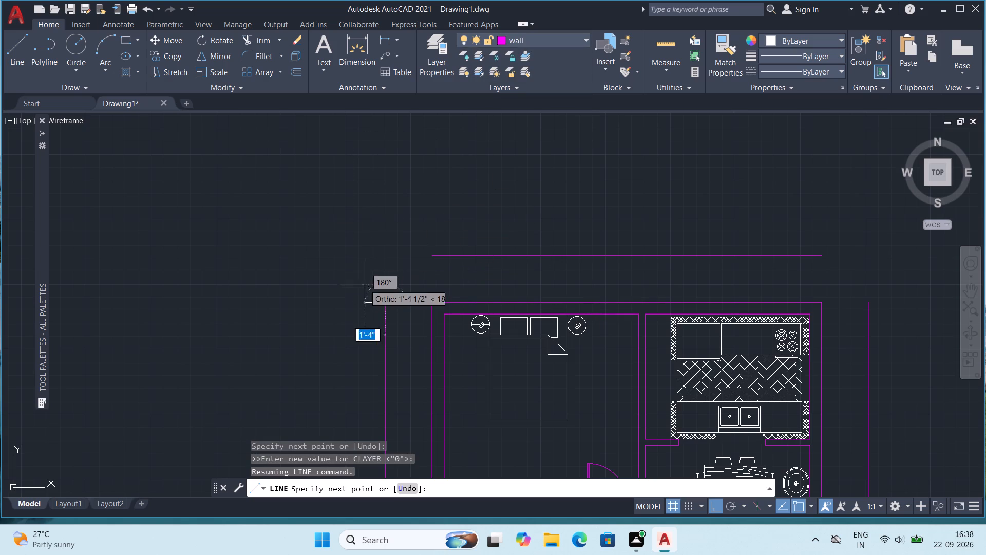
pyautogui.click(384, 257)
pyautogui.click(430, 257)
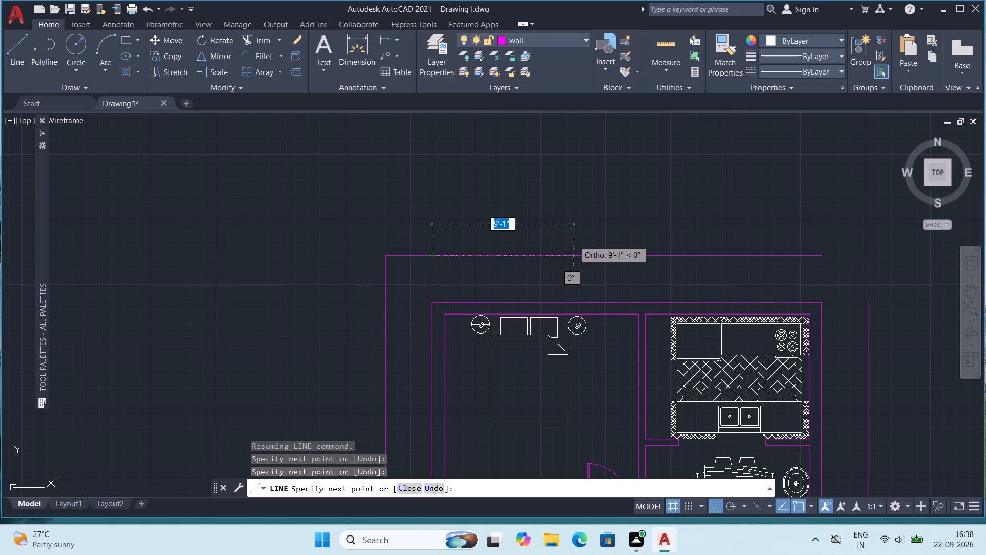
pyautogui.press('Escape')
# Close the boundary's northeast corner with two lines, extending 3' east from the north offset line and south to the east one.
pyautogui.press('l')
pyautogui.press('Return')
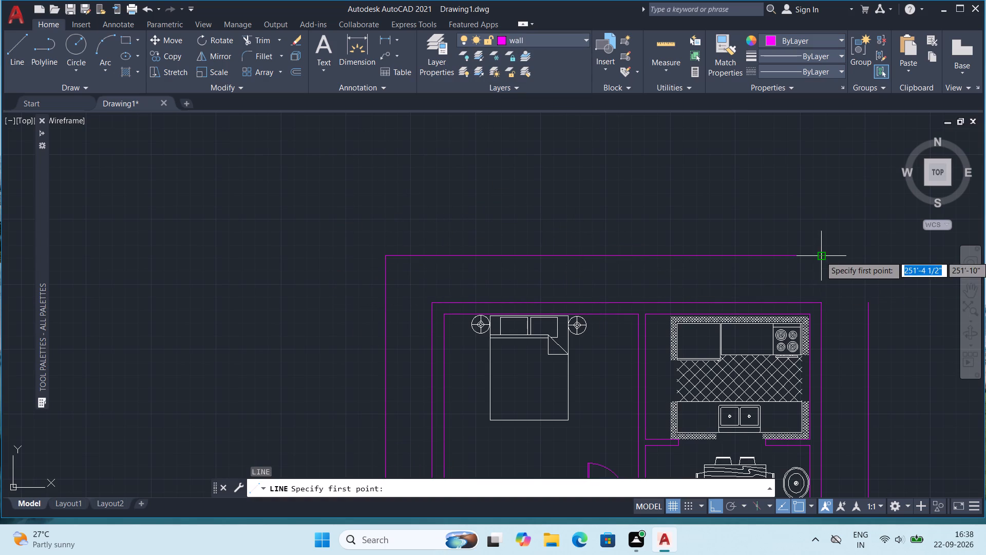
pyautogui.click(821, 255)
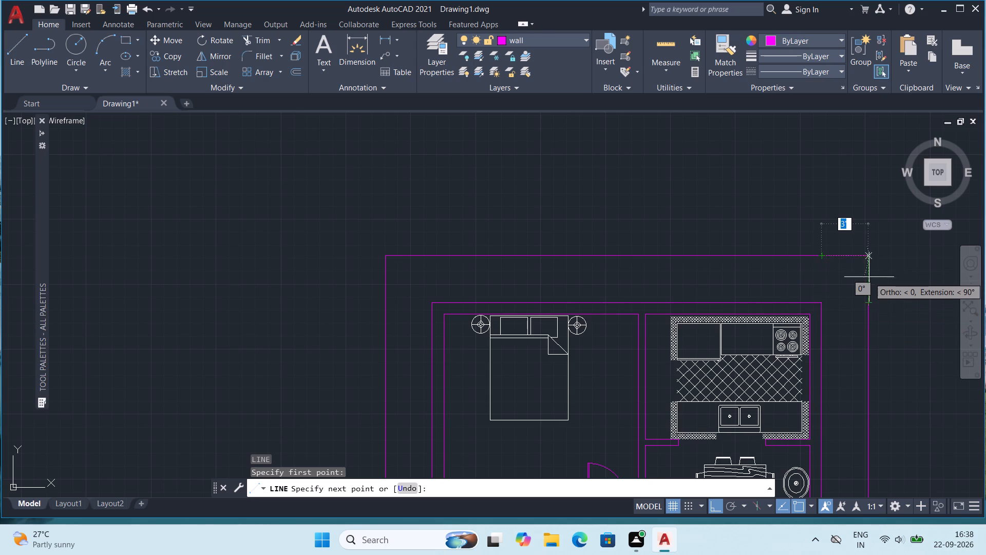
pyautogui.click(868, 255)
pyautogui.click(869, 302)
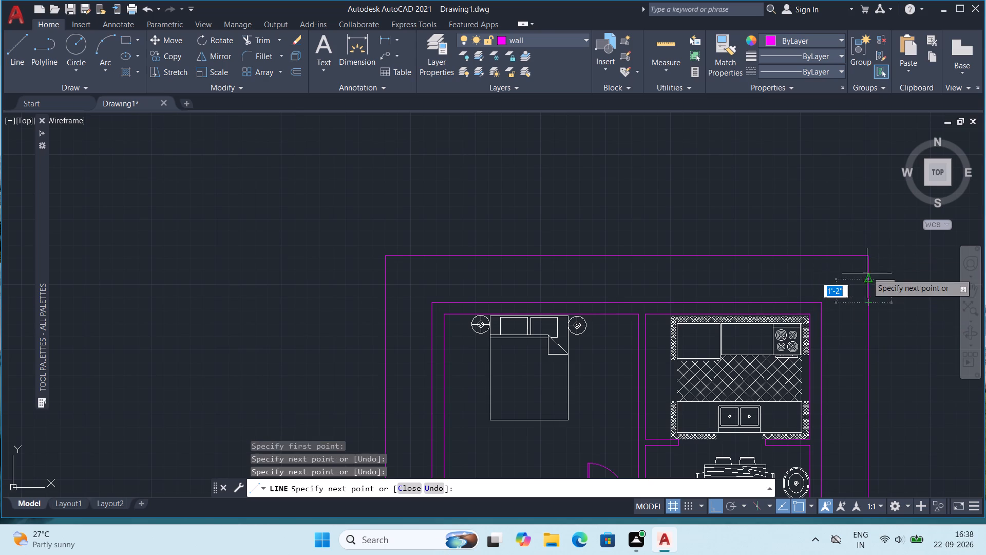
pyautogui.press('Escape')
# Draw lines from the west boundary's south end down past the staircase and 3' east to the south offset line.
pyautogui.moveTo(752, 161); pyautogui.dragTo(740, 114, button='middle')
pyautogui.scroll(-1, 731, 188)
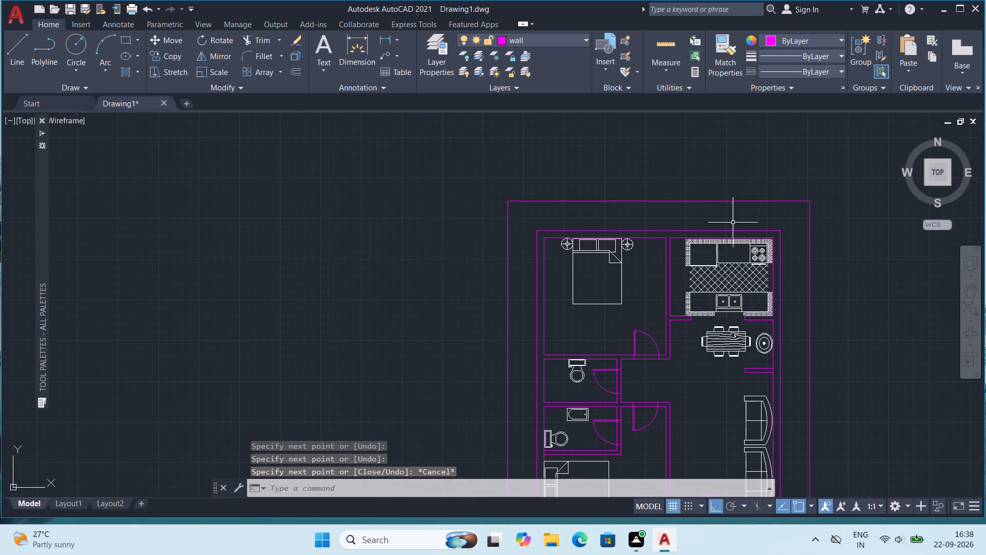
pyautogui.moveTo(728, 427); pyautogui.dragTo(643, 252, button='middle')
pyautogui.moveTo(403, 356); pyautogui.dragTo(403, 303, button='middle')
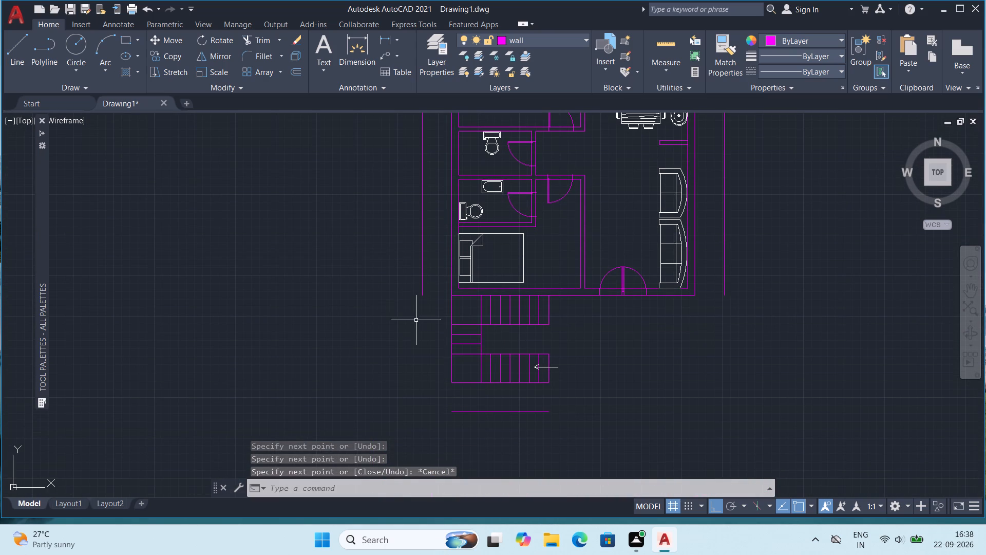
pyautogui.press('l')
pyautogui.press('Return')
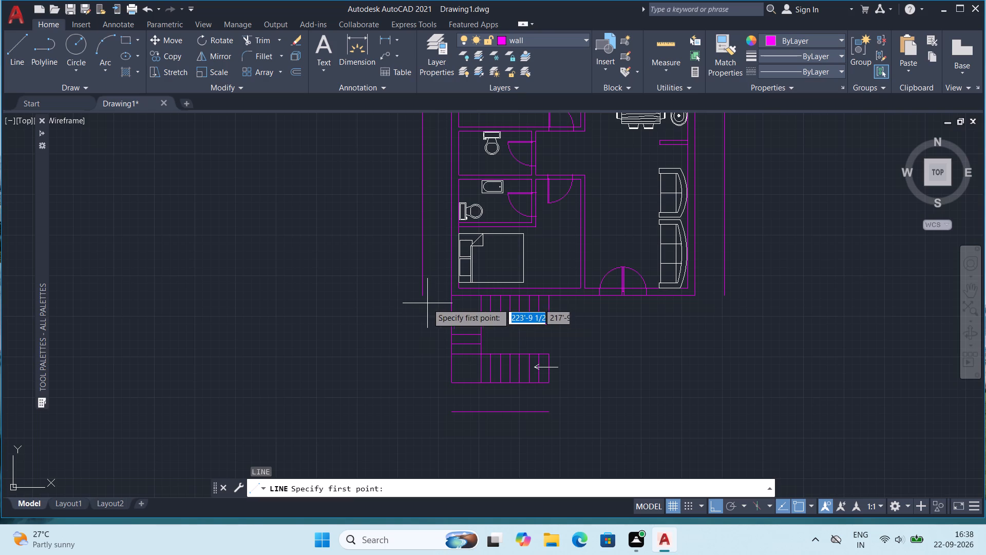
pyautogui.click(420, 295)
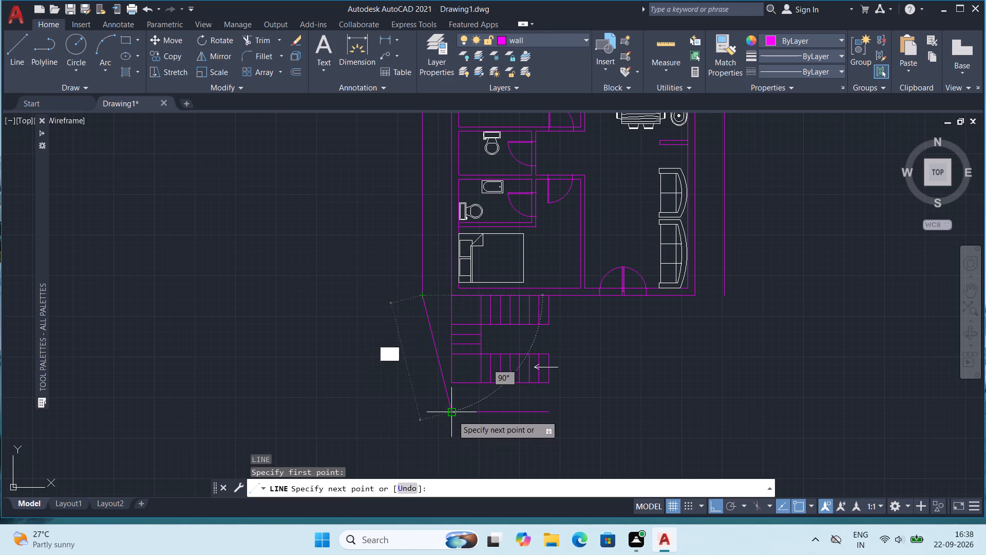
pyautogui.click(421, 414)
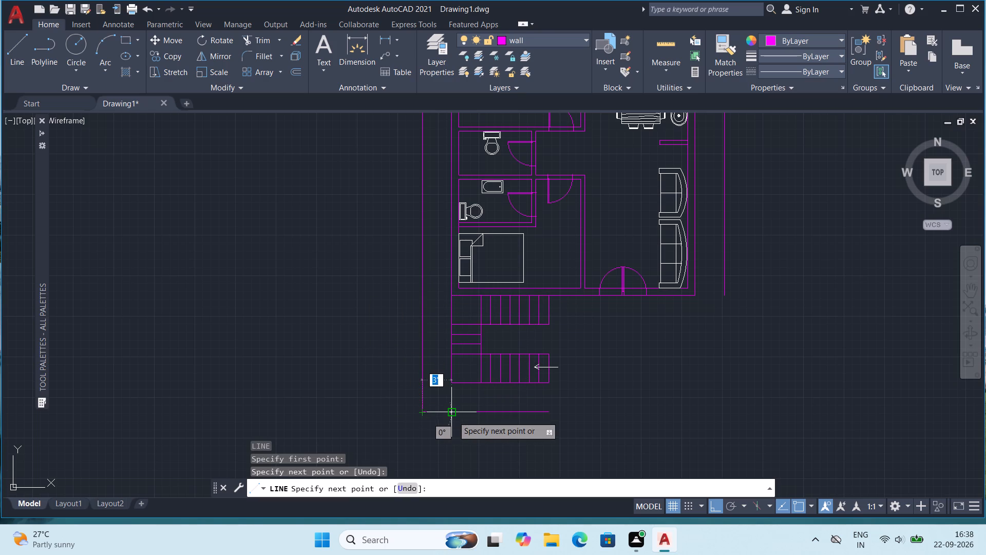
pyautogui.click(453, 413)
pyautogui.press('Escape')
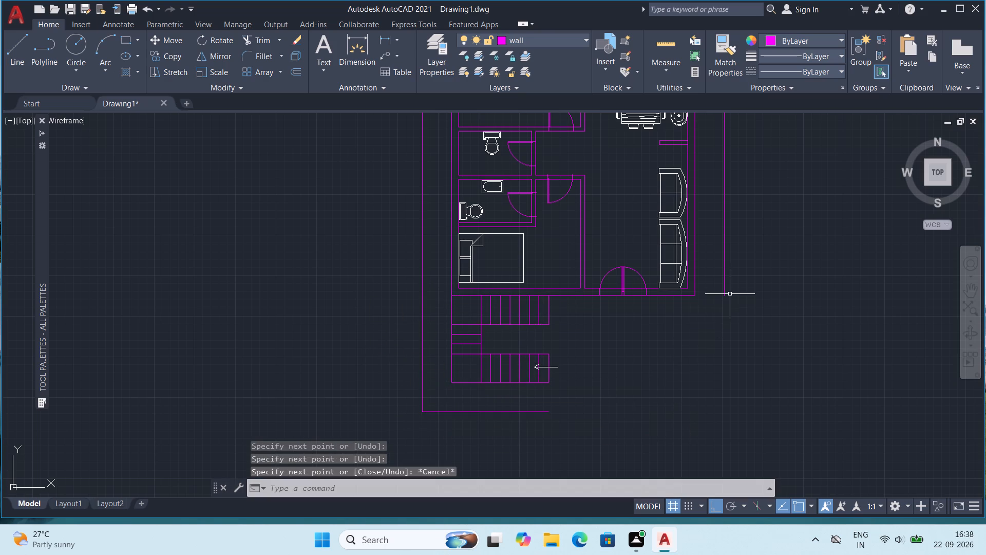
# Complete the southeast boundary with an 18' line east from the south offset line and one north to the east boundary.
pyautogui.press('l')
pyautogui.press('Return')
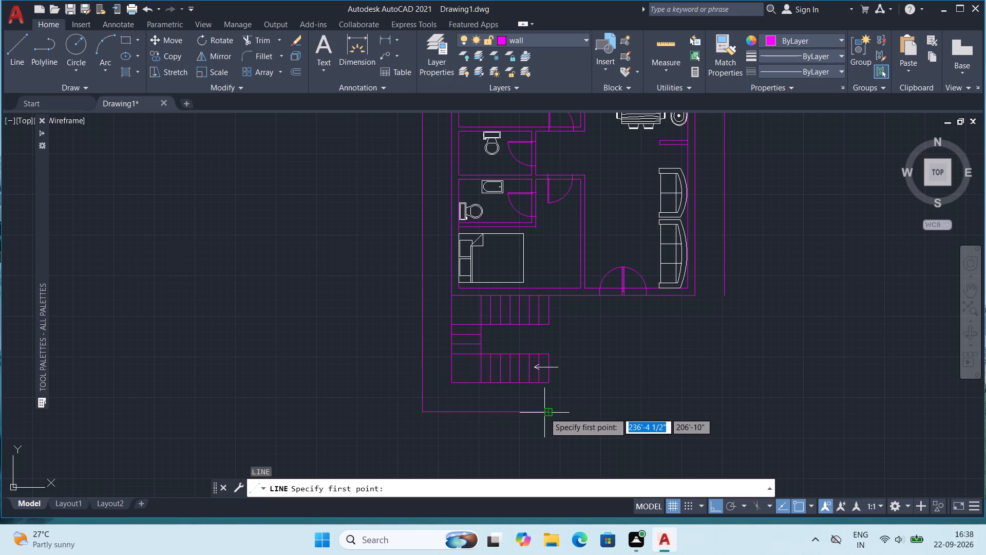
pyautogui.click(544, 412)
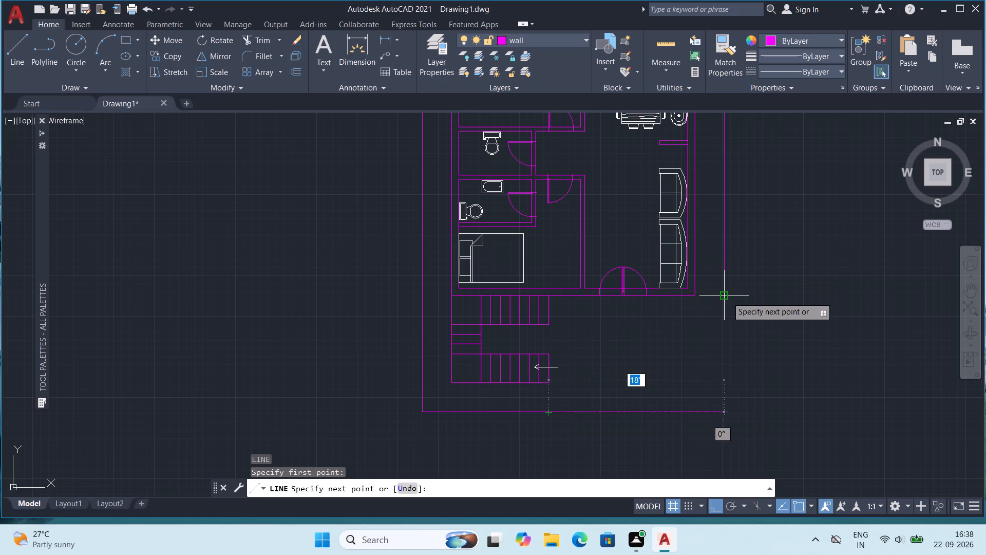
pyautogui.click(723, 413)
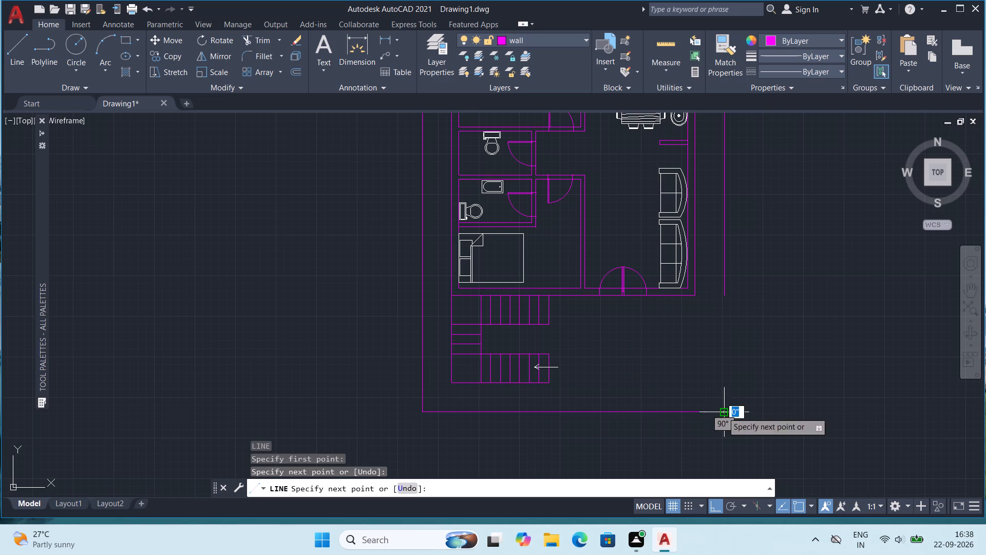
pyautogui.click(723, 299)
pyautogui.press('Escape')
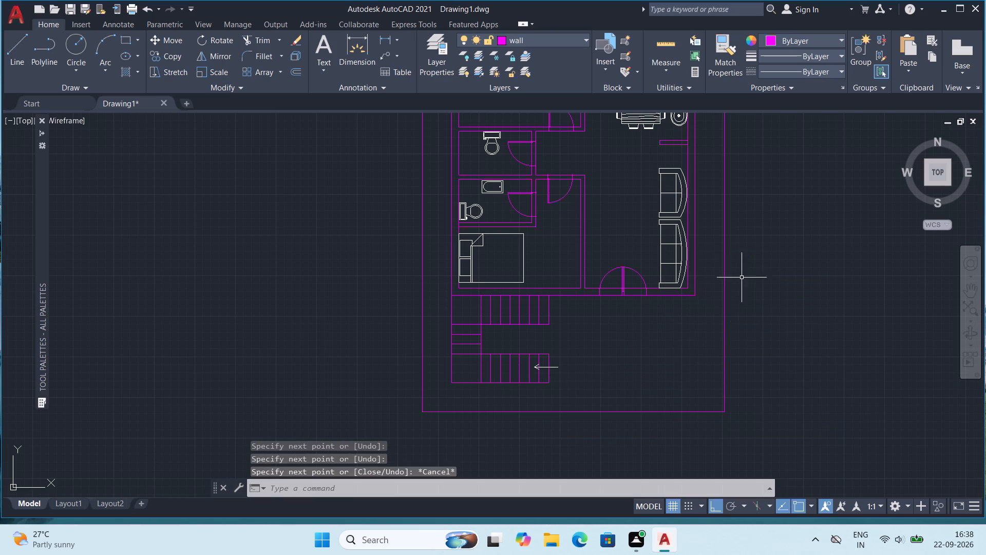
# Offset the main north boundary line and both short segments at the northeast corner outward by 9".
pyautogui.moveTo(678, 297); pyautogui.dragTo(648, 418, button='middle')
pyautogui.scroll(-1, 639, 398)
pyautogui.moveTo(611, 336); pyautogui.dragTo(619, 264, button='middle')
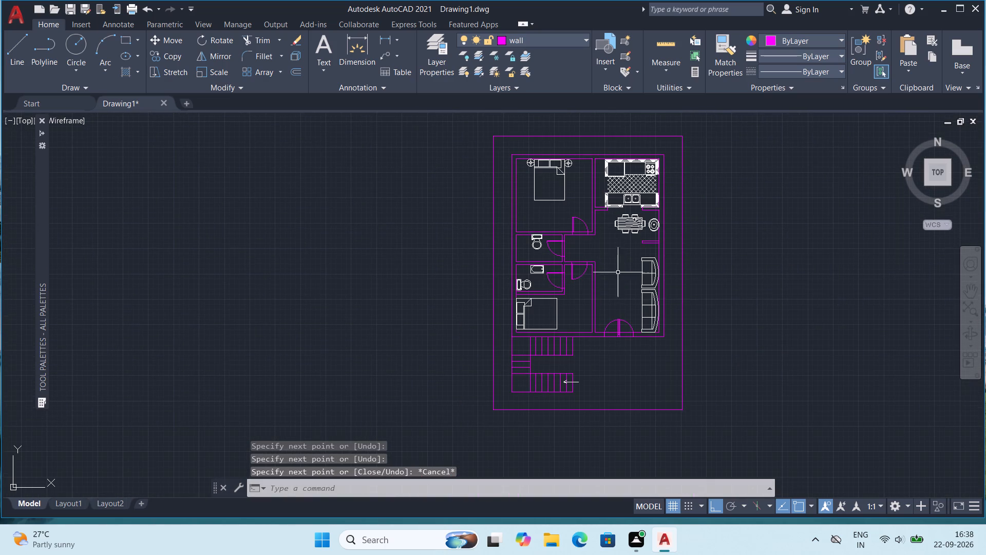
pyautogui.press('o')
pyautogui.press('Return')
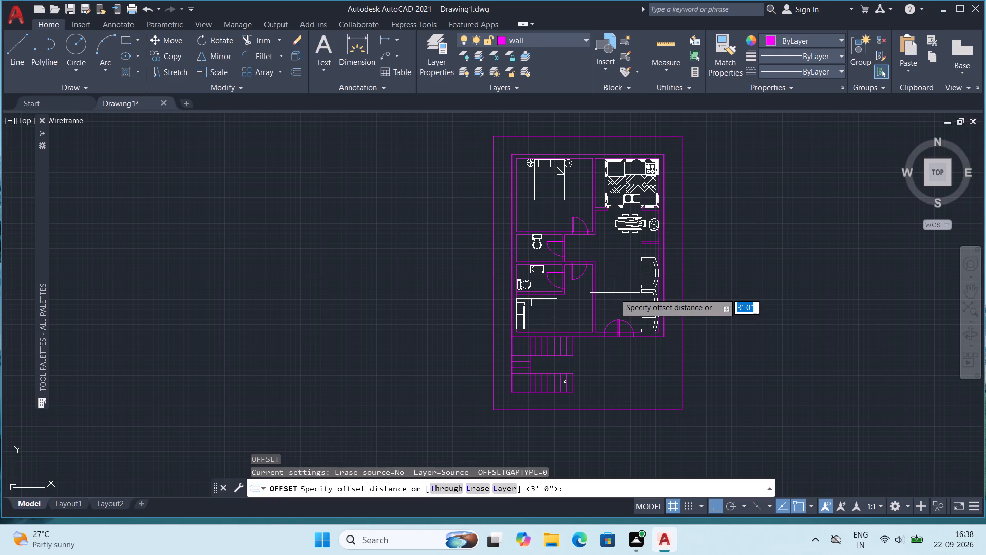
pyautogui.write('9"')
pyautogui.press('Return')
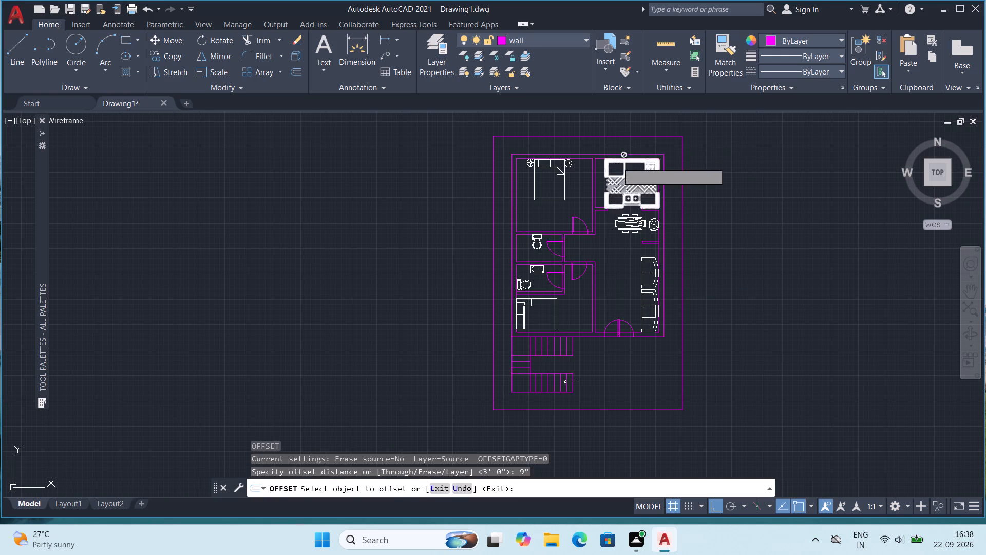
pyautogui.click(625, 135)
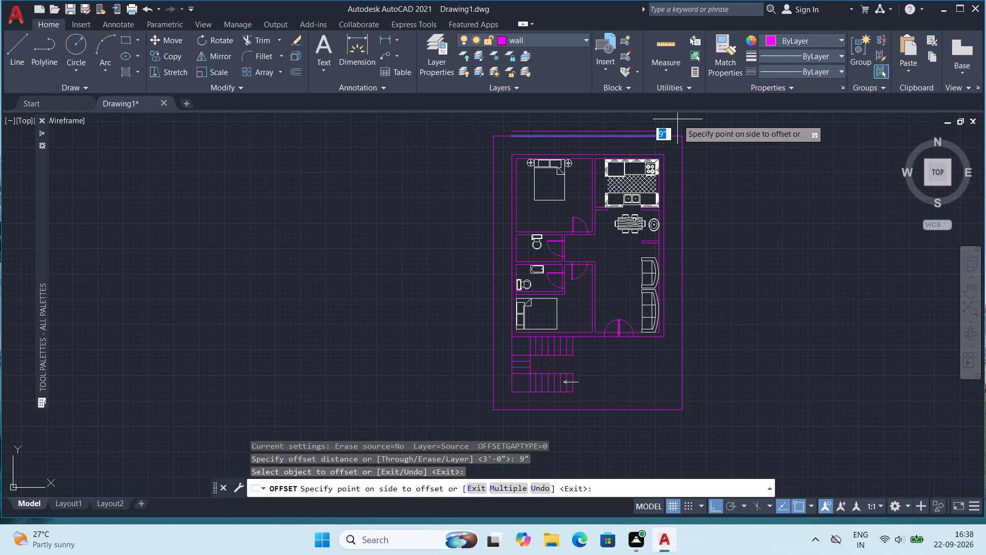
pyautogui.click(675, 122)
pyautogui.moveTo(678, 160); pyautogui.dragTo(636, 314, button='middle')
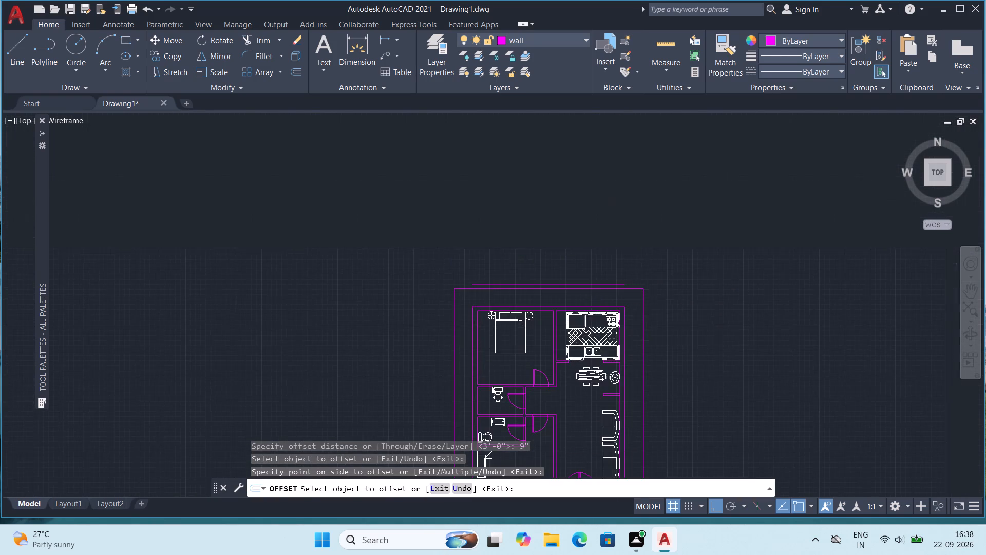
pyautogui.moveTo(636, 314); pyautogui.dragTo(639, 312, button='middle')
pyautogui.scroll(1, 478, 268)
pyautogui.click(717, 302)
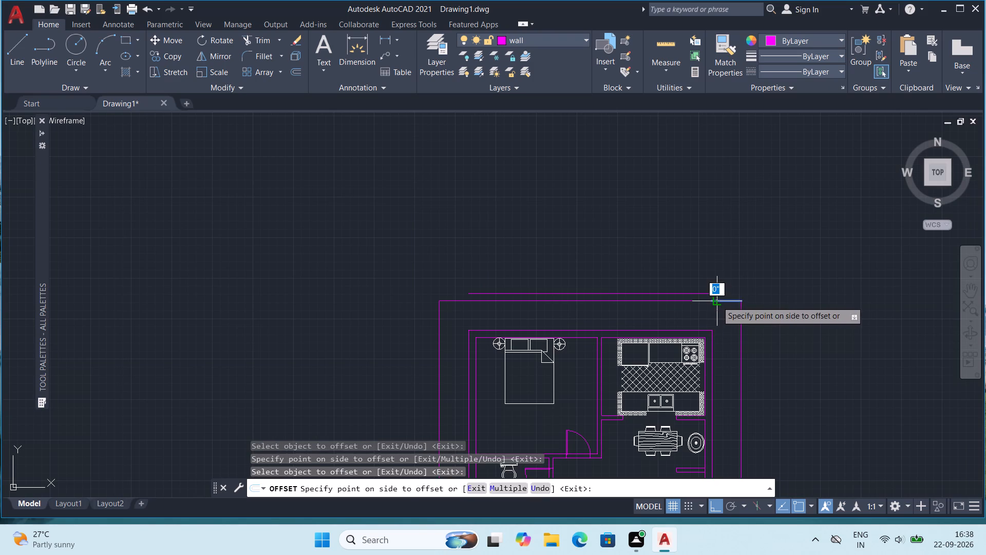
pyautogui.click(722, 289)
pyautogui.click(743, 325)
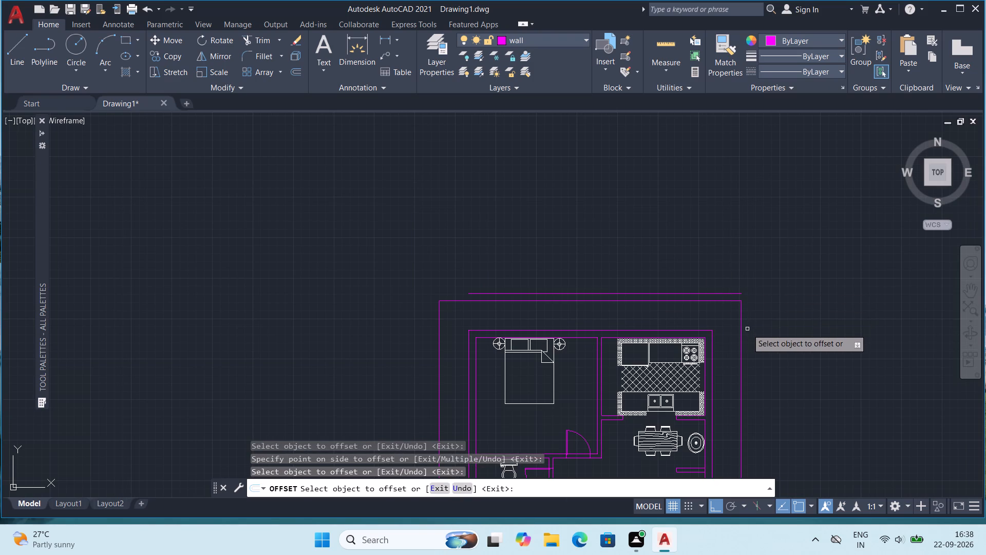
pyautogui.click(741, 331)
pyautogui.click(764, 326)
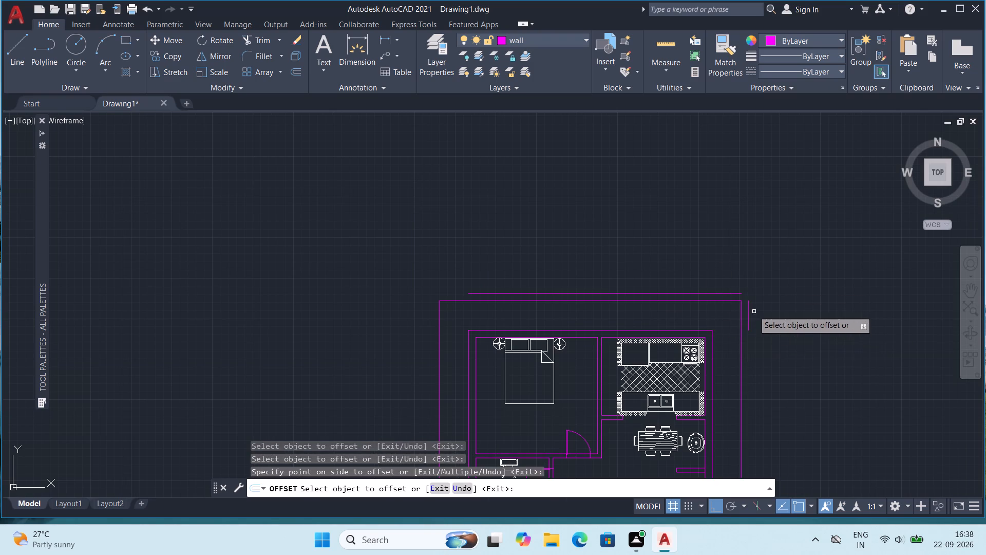
# Offset both short northwest corner segments and the remaining west boundary segments outward by 9".
pyautogui.click(459, 300)
pyautogui.click(455, 292)
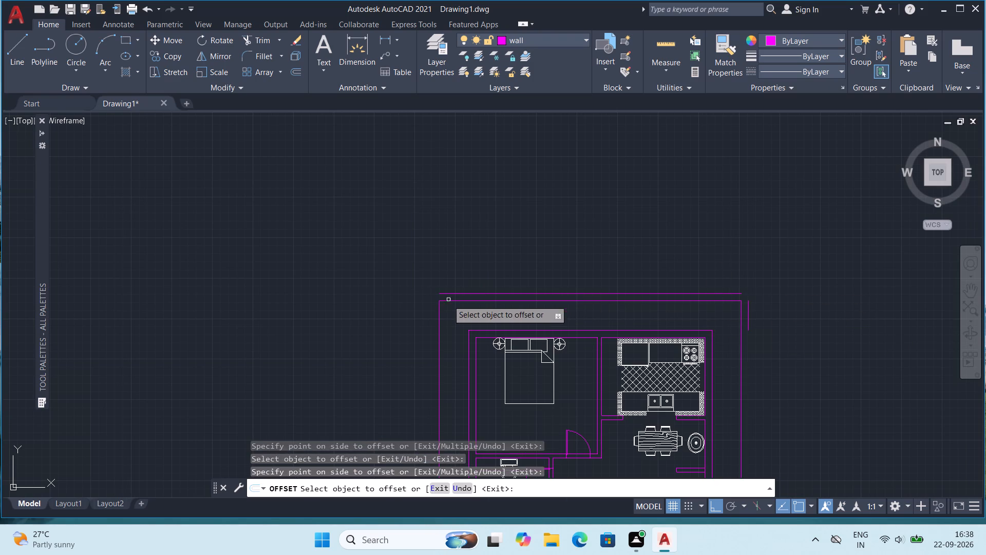
pyautogui.click(438, 315)
pyautogui.click(414, 326)
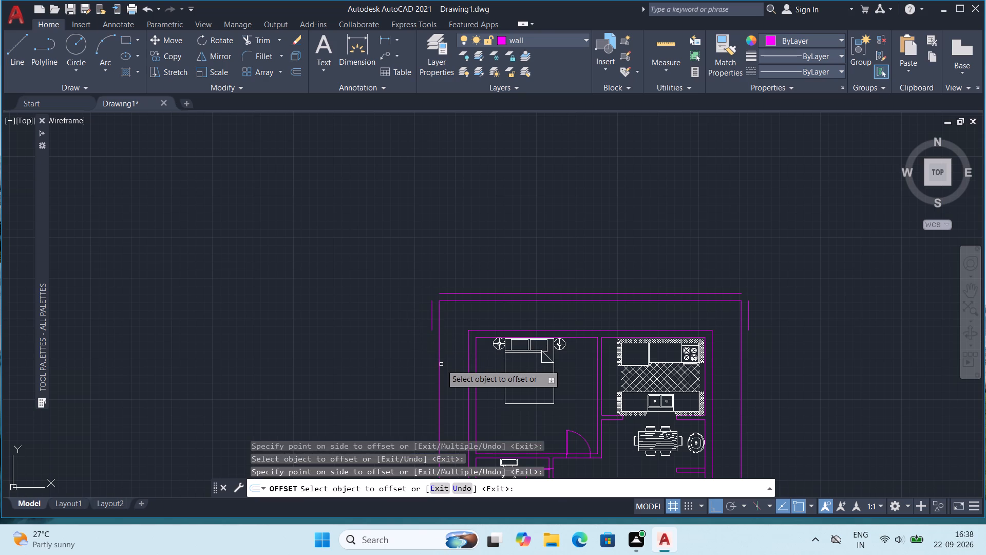
pyautogui.click(439, 359)
pyautogui.click(418, 354)
pyautogui.moveTo(511, 351); pyautogui.dragTo(516, 171, button='middle')
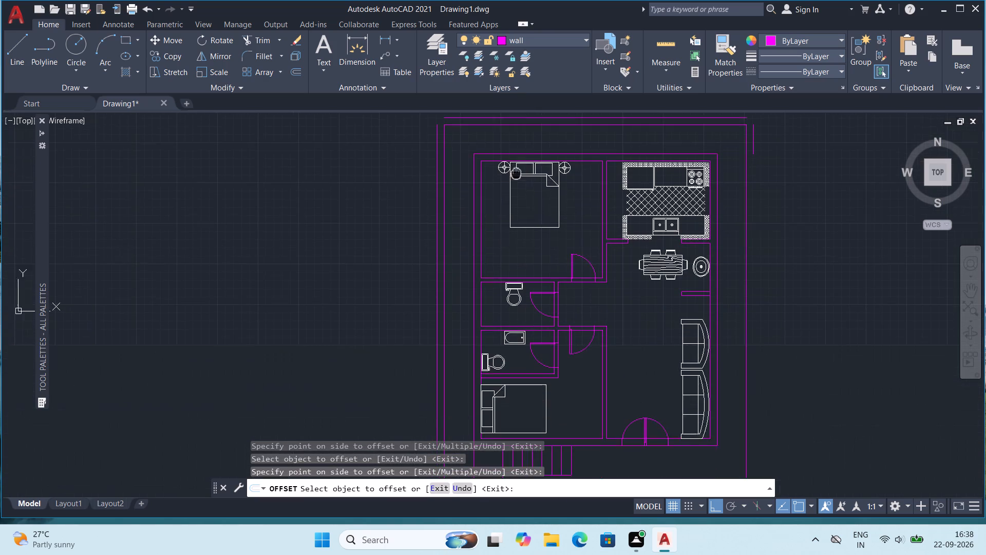
pyautogui.moveTo(516, 171); pyautogui.dragTo(516, 165, button='middle')
pyautogui.moveTo(474, 354); pyautogui.dragTo(500, 199, button='middle')
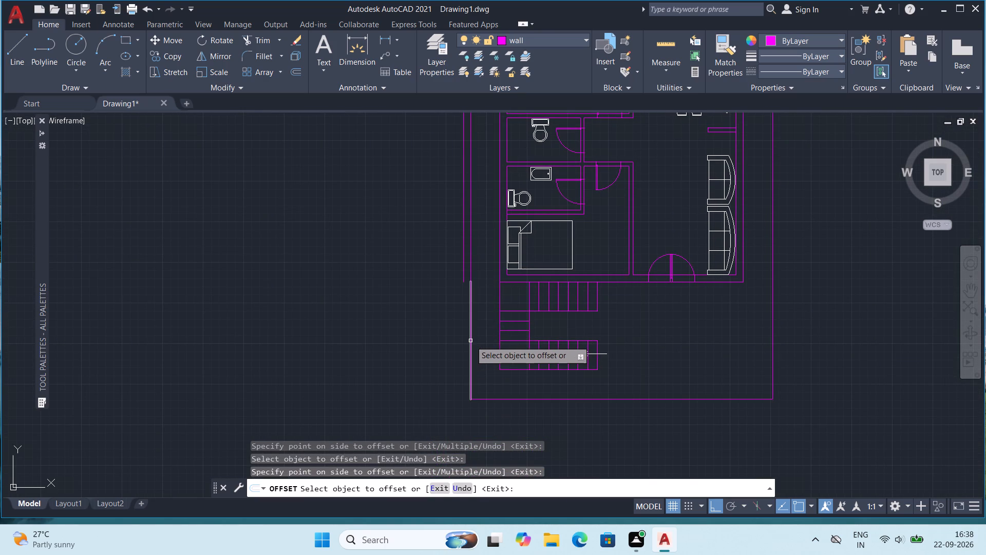
pyautogui.click(470, 341)
pyautogui.click(444, 347)
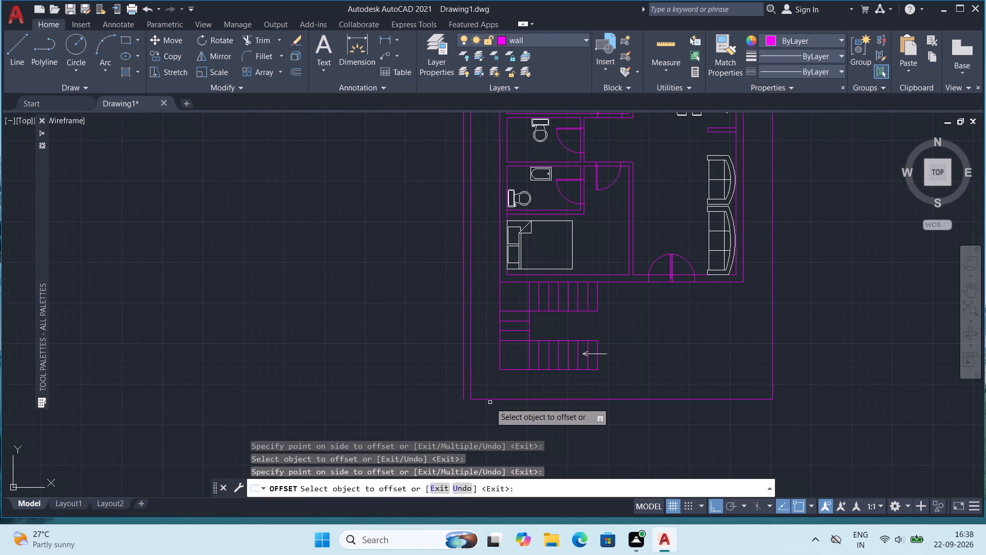
# Offset the three segments of the south boundary line outward by 9".
pyautogui.click(490, 401)
pyautogui.click(485, 398)
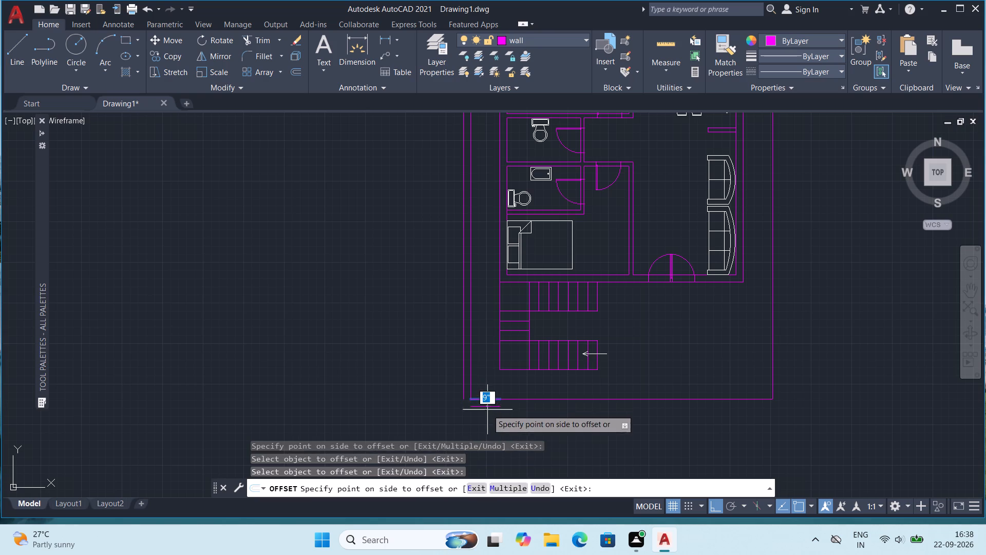
pyautogui.click(488, 418)
pyautogui.click(527, 399)
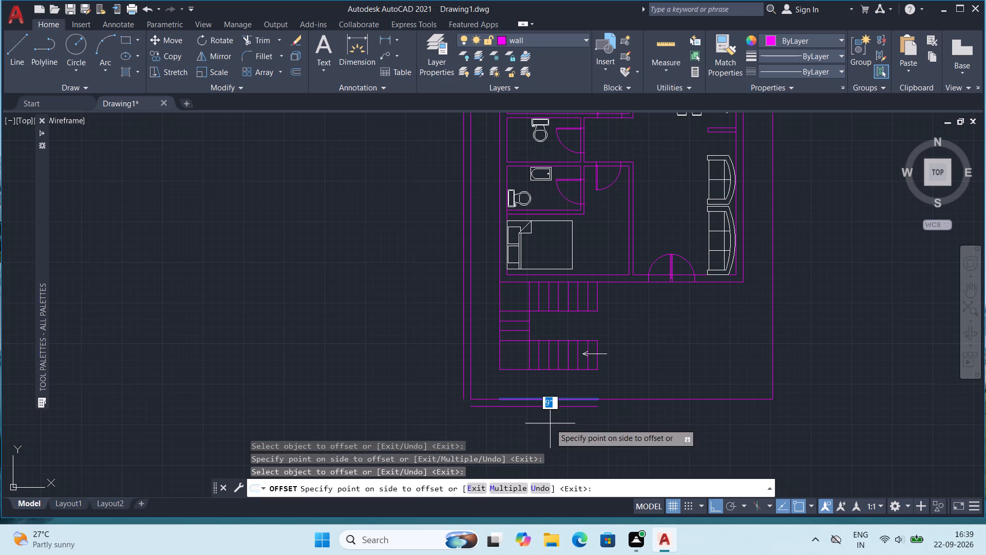
pyautogui.click(550, 423)
pyautogui.click(645, 399)
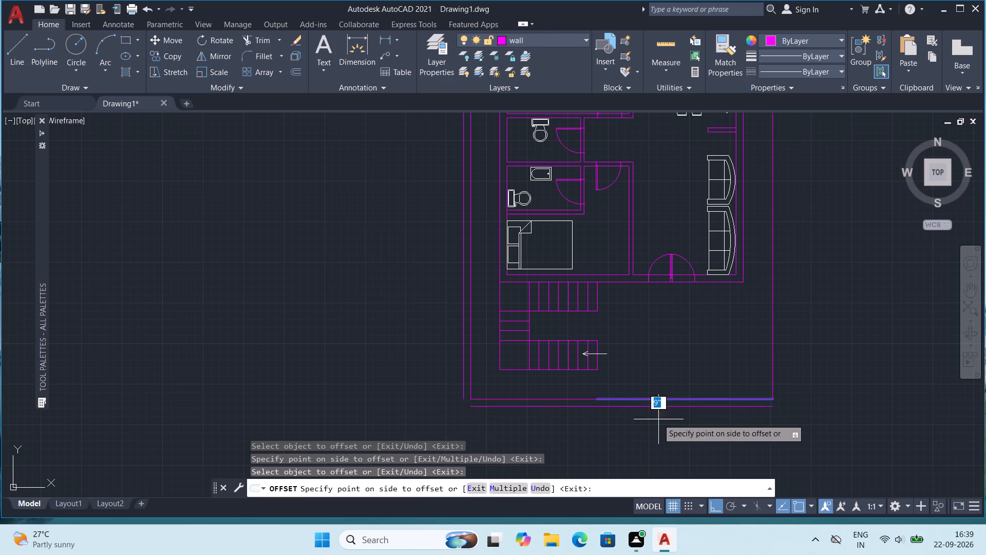
pyautogui.click(659, 420)
# Offset the short southeast segment and the long main segment of the east boundary outward by 9".
pyautogui.click(773, 364)
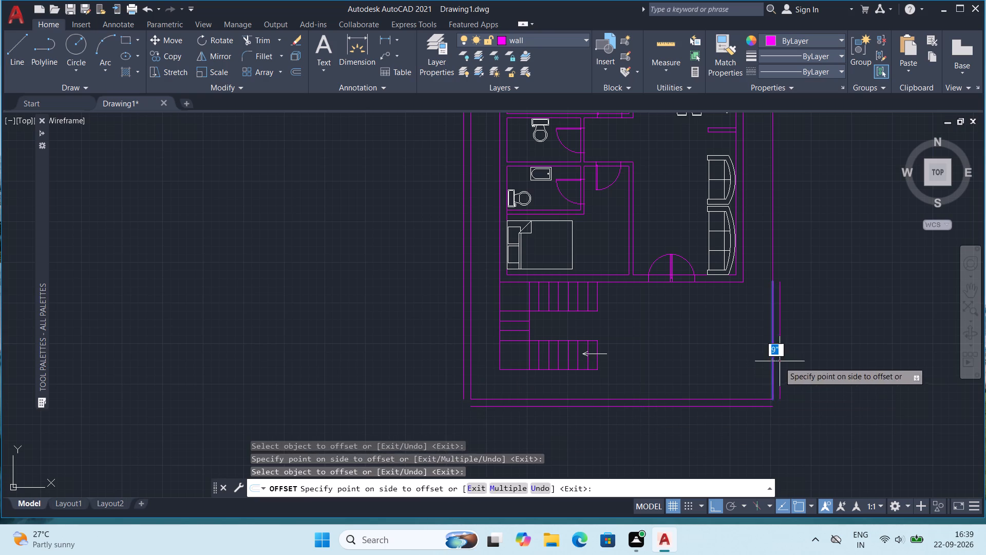
pyautogui.click(797, 356)
pyautogui.click(771, 243)
pyautogui.click(798, 241)
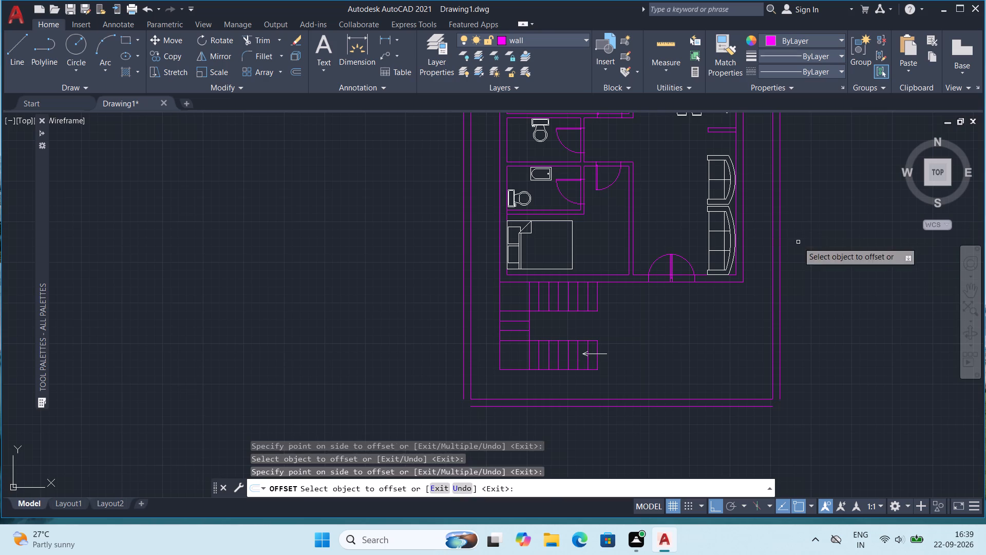
pyautogui.moveTo(805, 276); pyautogui.dragTo(740, 471, button='middle')
pyautogui.scroll(-1, 540, 243)
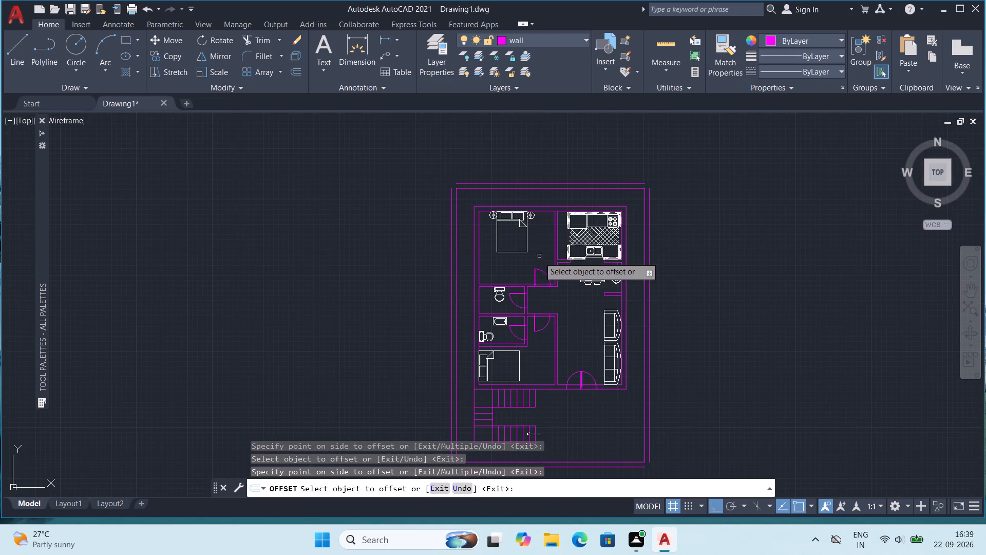
pyautogui.moveTo(533, 380); pyautogui.dragTo(523, 260, button='middle')
pyautogui.scroll(1, 447, 334)
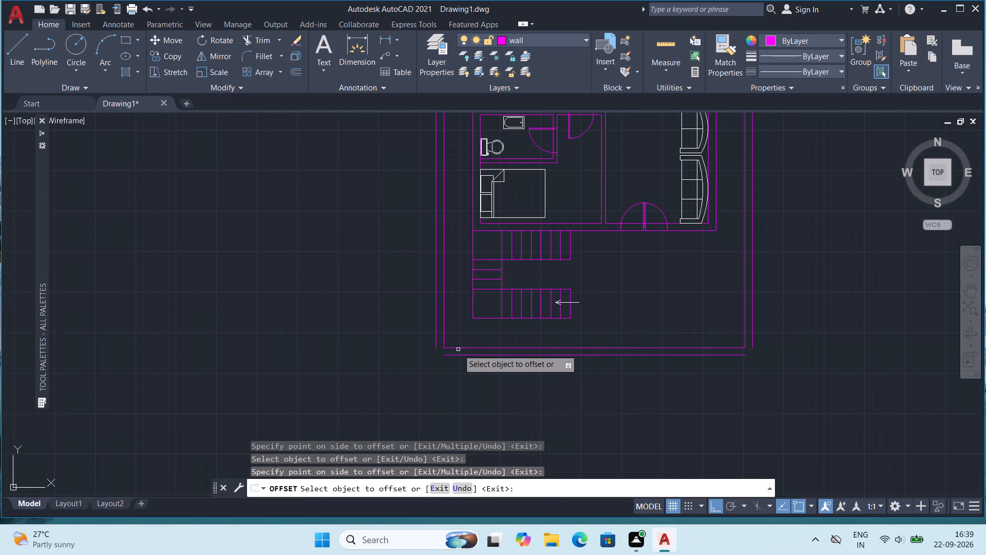
pyautogui.moveTo(539, 394); pyautogui.dragTo(538, 410, button='middle')
pyautogui.press('Escape')
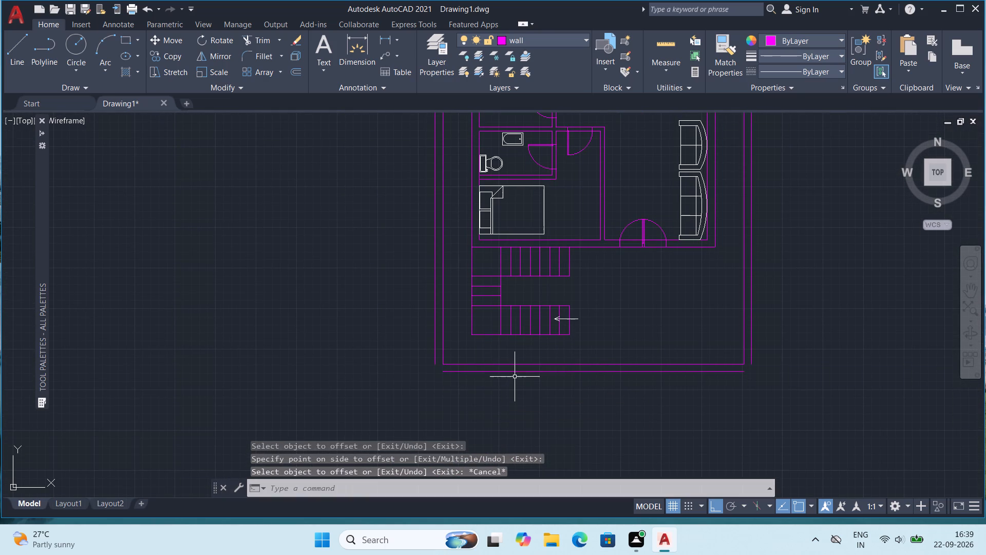
# Close the compound wall's outer southwest corner with a 9" line south and a line east to the south offset line.
pyautogui.moveTo(516, 377); pyautogui.dragTo(498, 265, button='middle')
pyautogui.scroll(1, 511, 361)
pyautogui.scroll(2, 358, 212)
pyautogui.press('l')
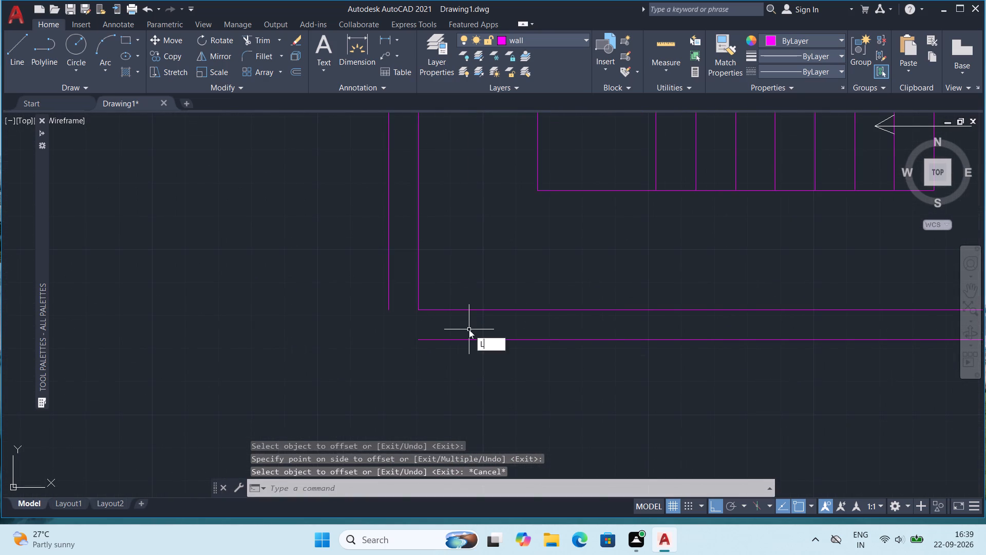
pyautogui.press('Return')
pyautogui.click(388, 312)
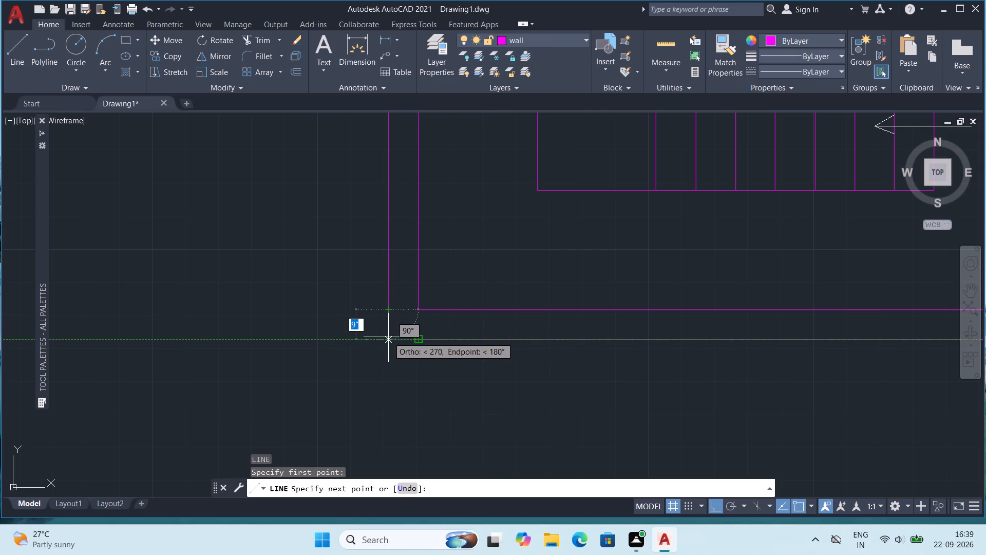
pyautogui.click(389, 338)
pyautogui.click(415, 343)
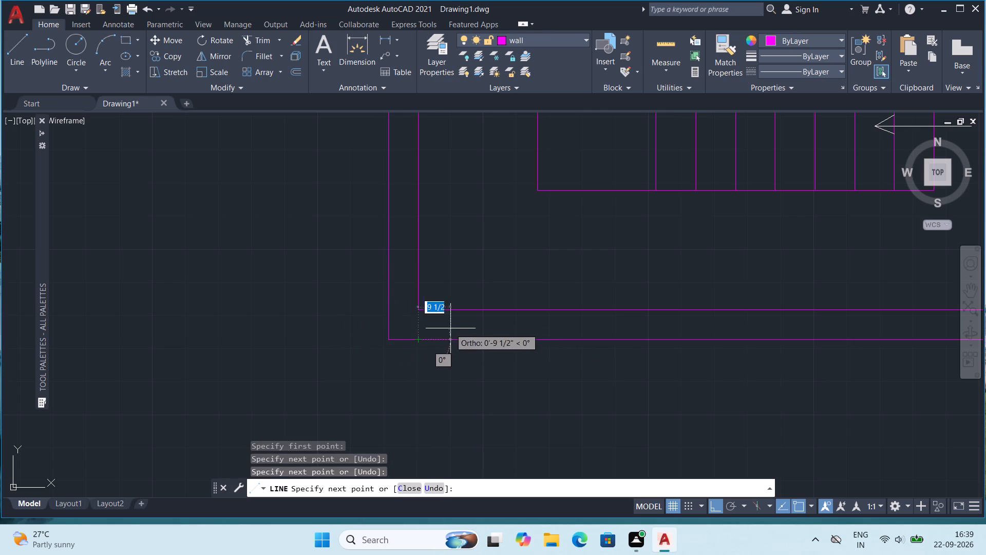
pyautogui.press('Escape')
# Close the outer southeast corner with a line east from the south offset line and one north to the east offset line.
pyautogui.moveTo(697, 343); pyautogui.dragTo(62, 401, button='middle')
pyautogui.scroll(-1, 585, 363)
pyautogui.moveTo(725, 385); pyautogui.dragTo(701, 386, button='middle')
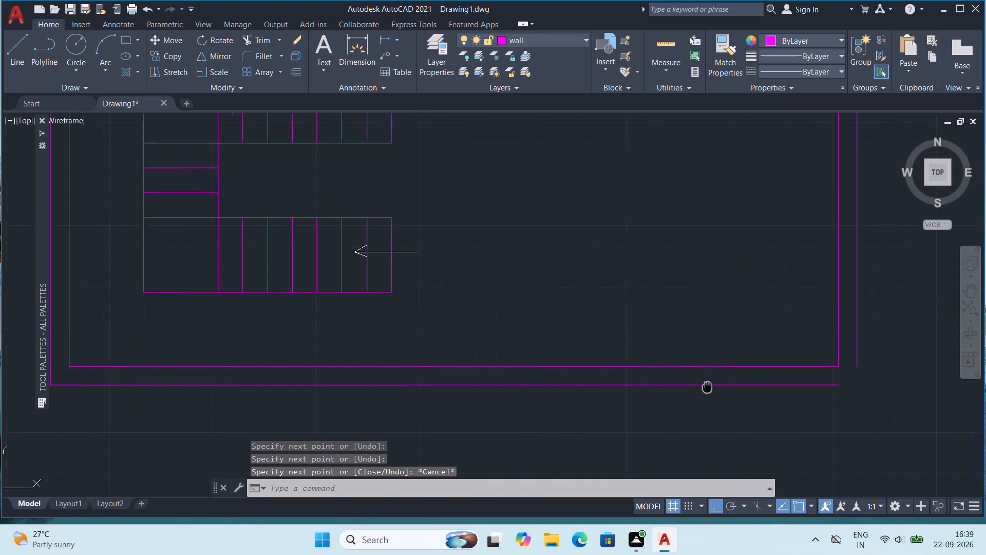
pyautogui.moveTo(701, 386); pyautogui.dragTo(471, 387, button='middle')
pyautogui.scroll(2, 674, 393)
pyautogui.press('l')
pyautogui.press('Return')
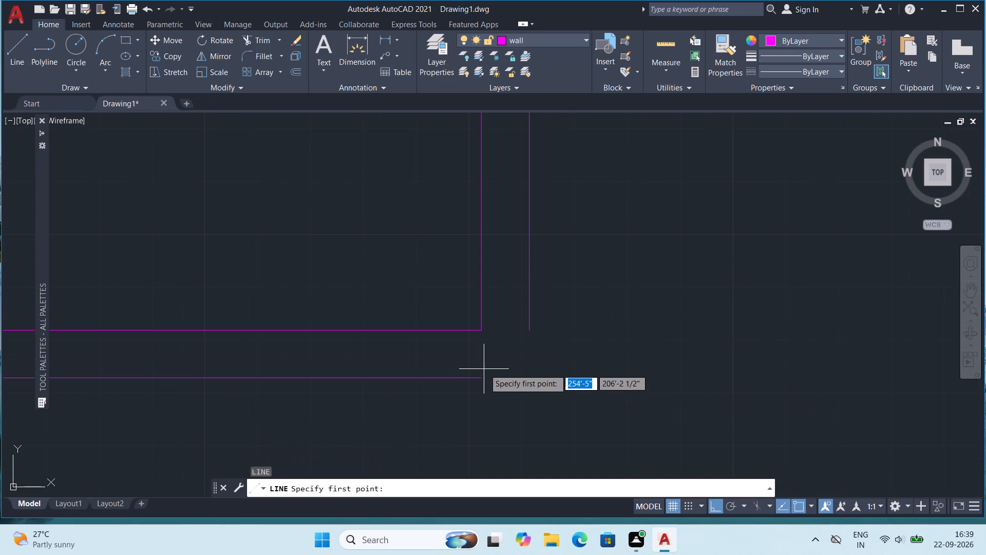
pyautogui.click(479, 376)
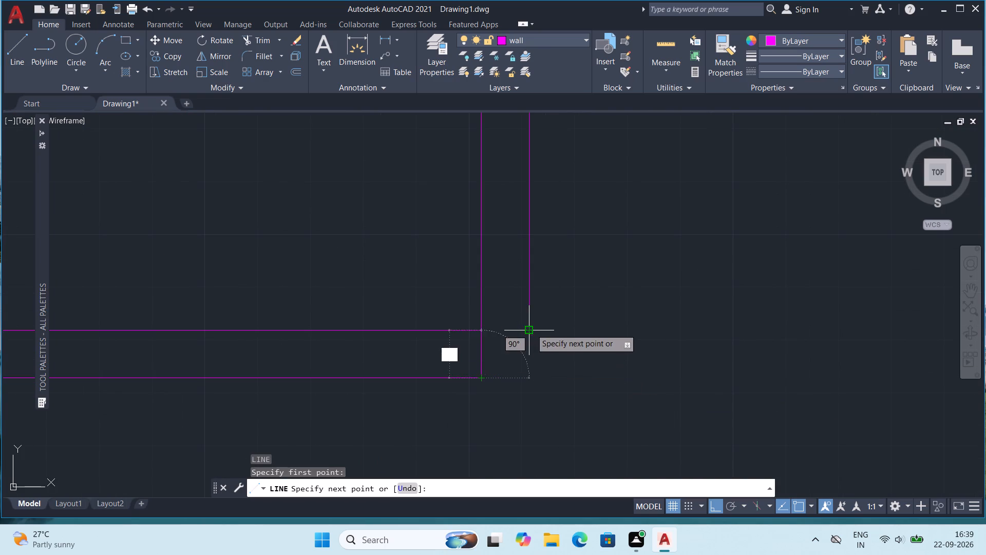
pyautogui.click(529, 383)
pyautogui.click(532, 326)
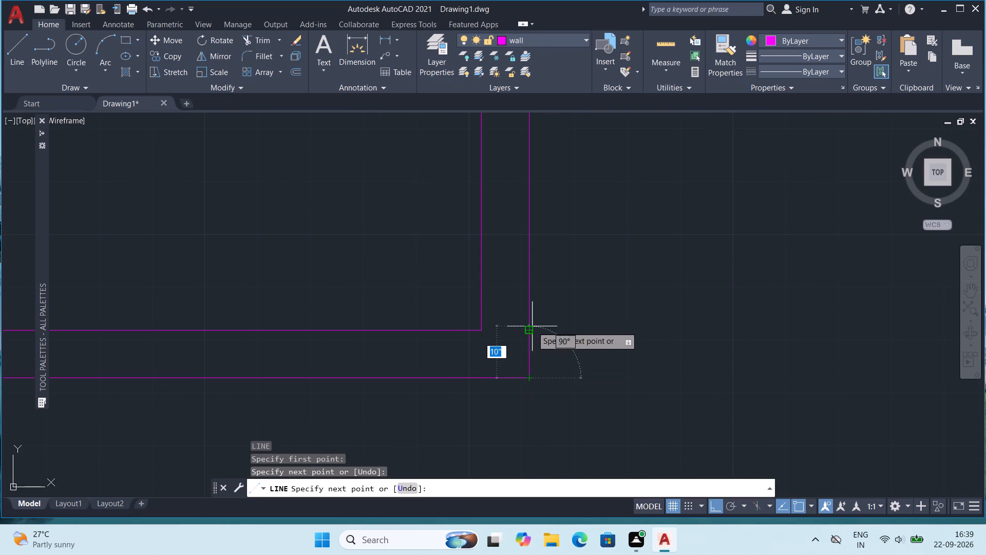
pyautogui.press('Escape')
# Close the outer northeast corner with a 9" line north from the east offset line and one west to the north offset line.
pyautogui.scroll(-3, 582, 276)
pyautogui.moveTo(632, 305); pyautogui.dragTo(632, 307, button='middle')
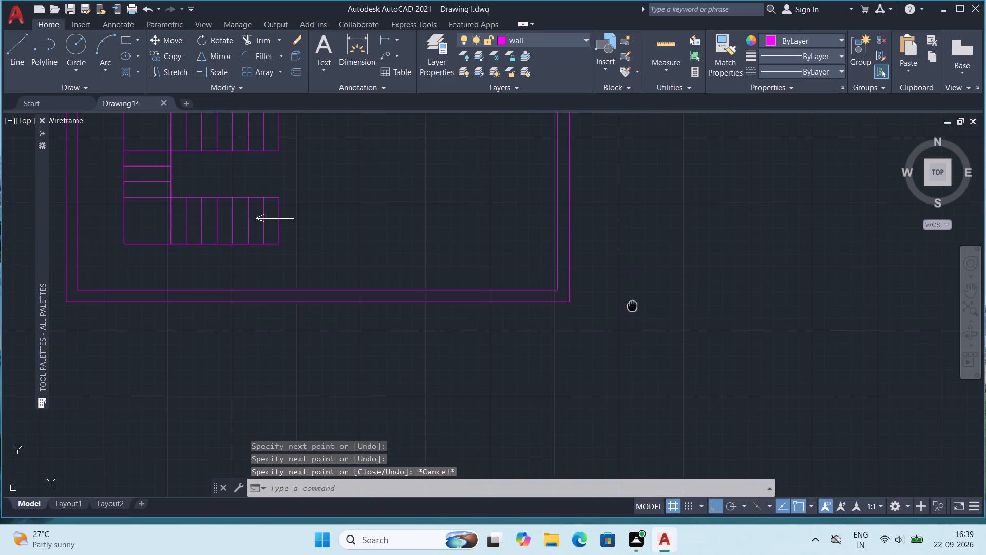
pyautogui.moveTo(632, 307); pyautogui.dragTo(615, 493, button='middle')
pyautogui.scroll(-2, 572, 310)
pyautogui.moveTo(599, 261); pyautogui.dragTo(600, 435, button='middle')
pyautogui.scroll(2, 559, 268)
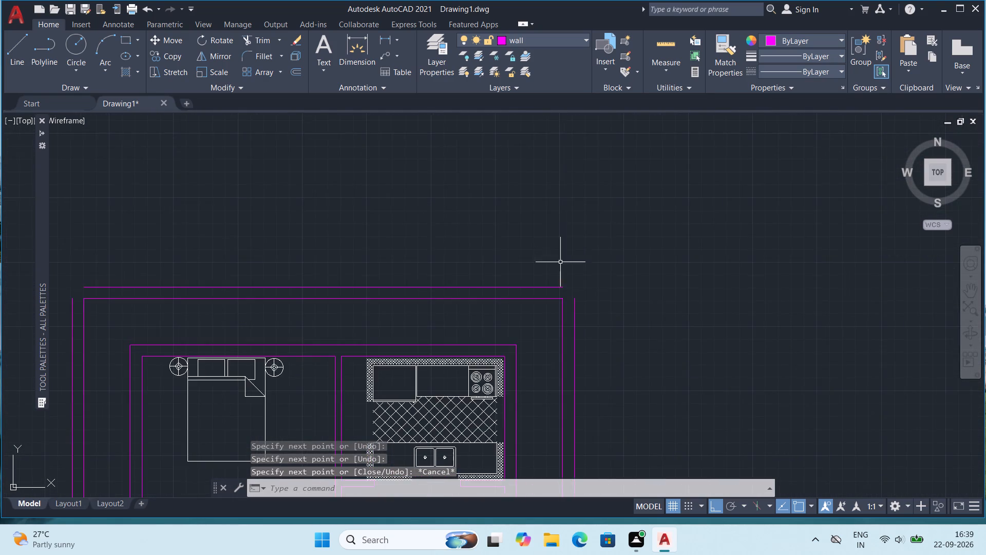
pyautogui.scroll(2, 565, 286)
pyautogui.press('l')
pyautogui.press('Return')
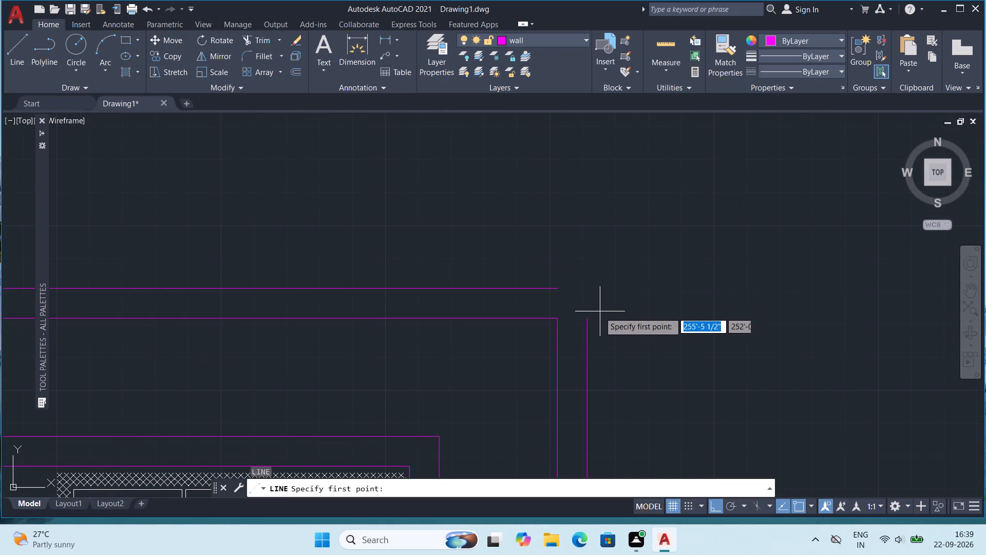
pyautogui.click(591, 320)
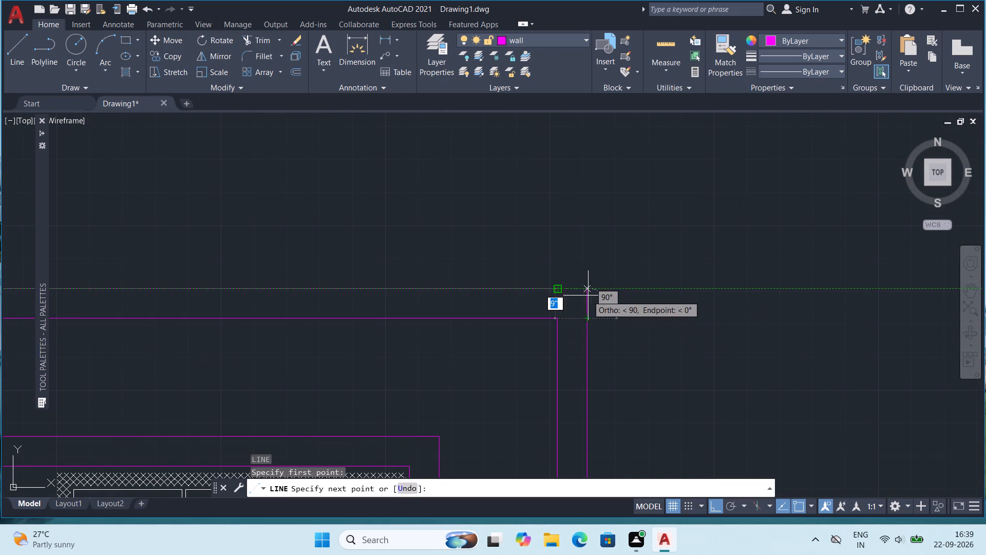
pyautogui.click(587, 289)
pyautogui.click(560, 291)
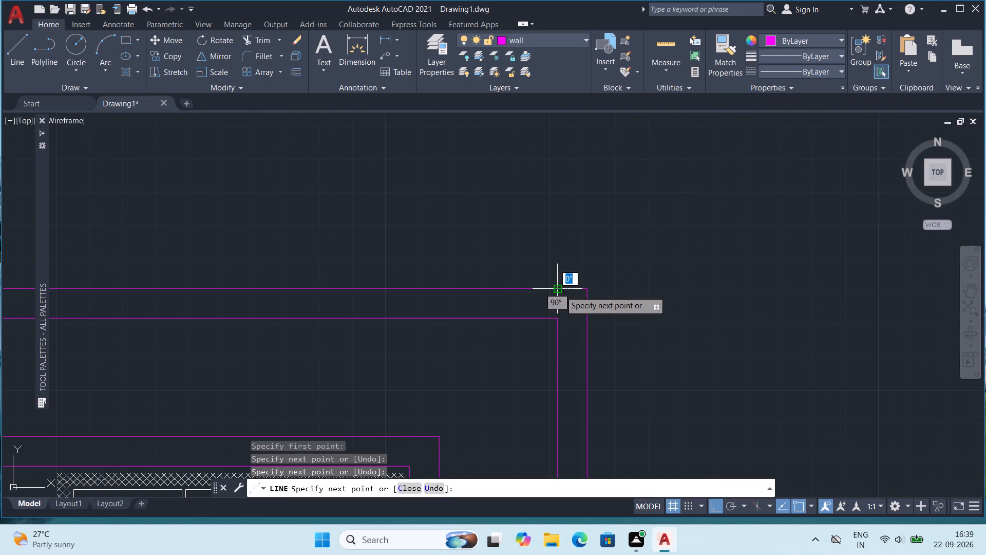
pyautogui.press('Escape')
# Close the outer northwest corner with a 9" line north from the west offset line and one east to the north offset line.
pyautogui.scroll(-3, 546, 264)
pyautogui.moveTo(293, 250); pyautogui.dragTo(528, 291, button='middle')
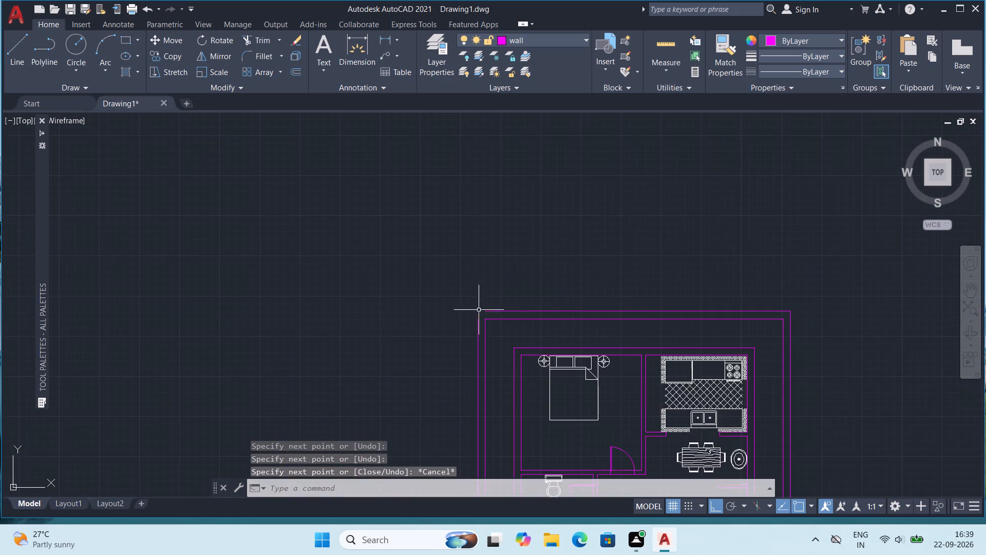
pyautogui.scroll(2, 458, 314)
pyautogui.scroll(2, 531, 331)
pyautogui.press('l')
pyautogui.press('Return')
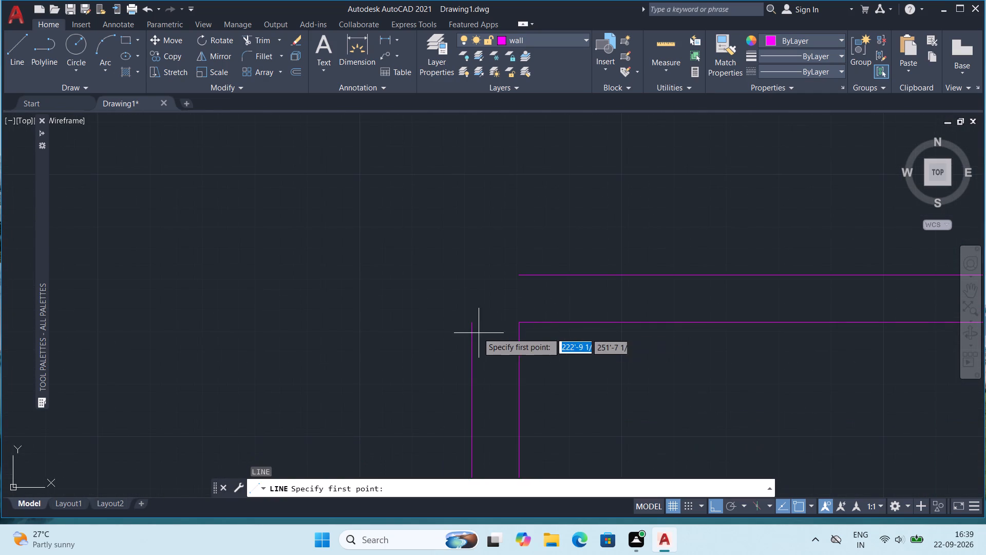
pyautogui.click(470, 321)
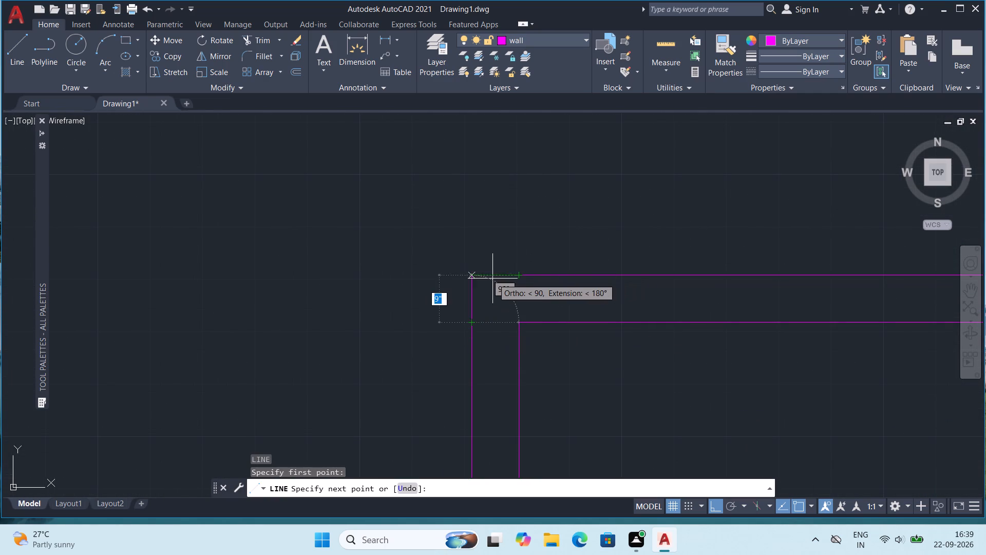
pyautogui.click(468, 275)
pyautogui.click(519, 273)
pyautogui.press('Escape')
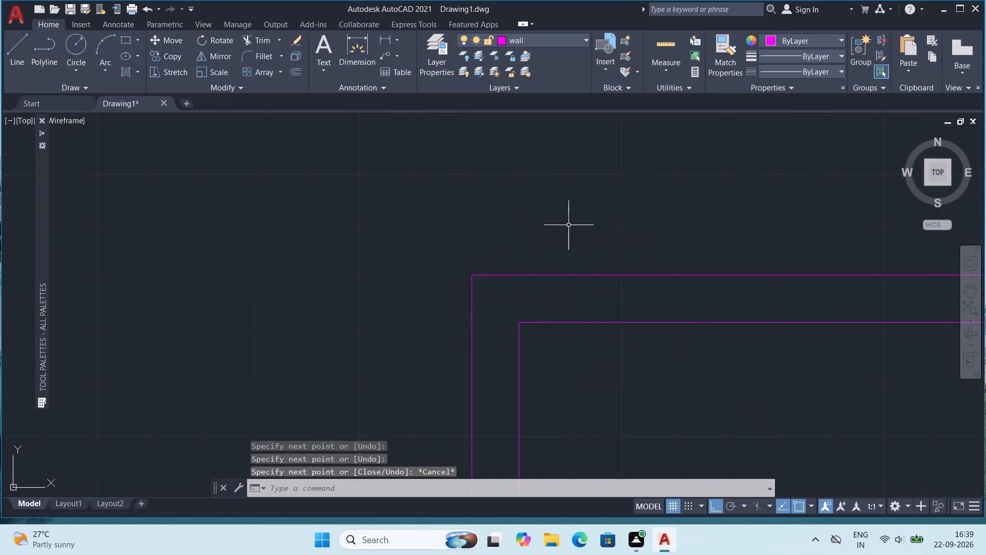
# Examine the compound wall around the whole house plan, including the area around the external staircase.
pyautogui.scroll(-4, 566, 225)
pyautogui.moveTo(677, 348); pyautogui.dragTo(474, 240, button='middle')
pyautogui.scroll(-1, 505, 273)
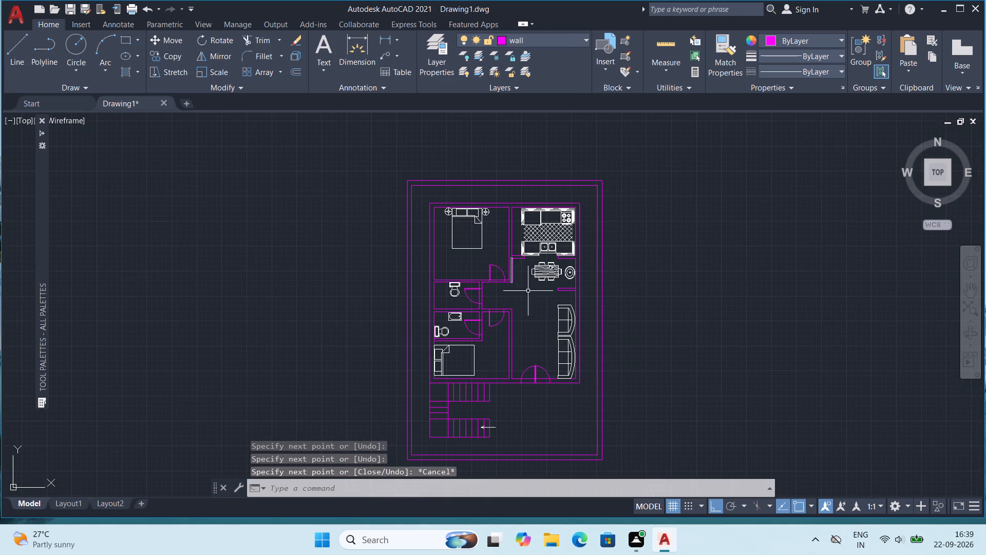
pyautogui.moveTo(565, 367); pyautogui.dragTo(551, 316, button='middle')
pyautogui.scroll(1, 541, 385)
pyautogui.moveTo(454, 456); pyautogui.dragTo(452, 448, button='middle')
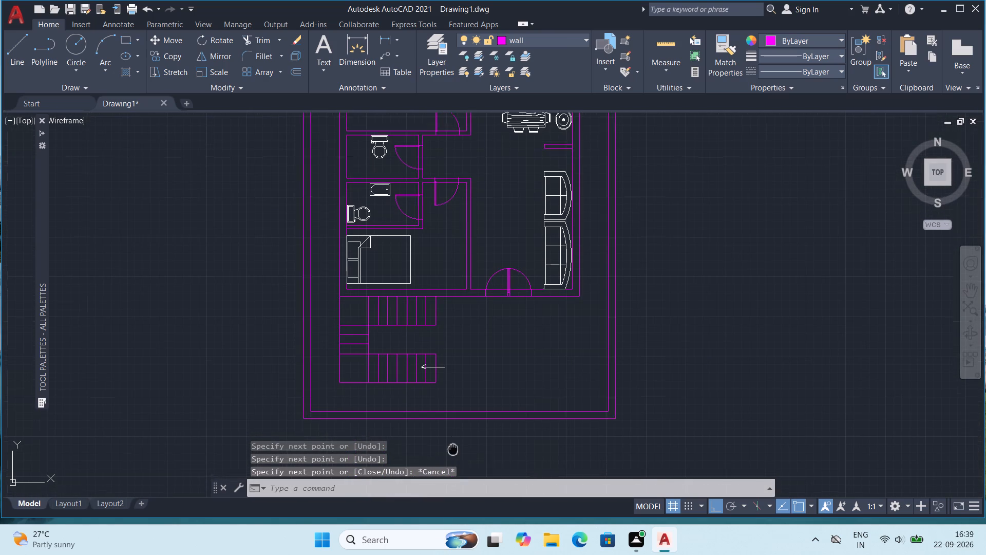
pyautogui.moveTo(452, 448); pyautogui.dragTo(450, 408, button='middle')
pyautogui.moveTo(399, 350); pyautogui.dragTo(396, 394, button='middle')
pyautogui.scroll(-1, 578, 313)
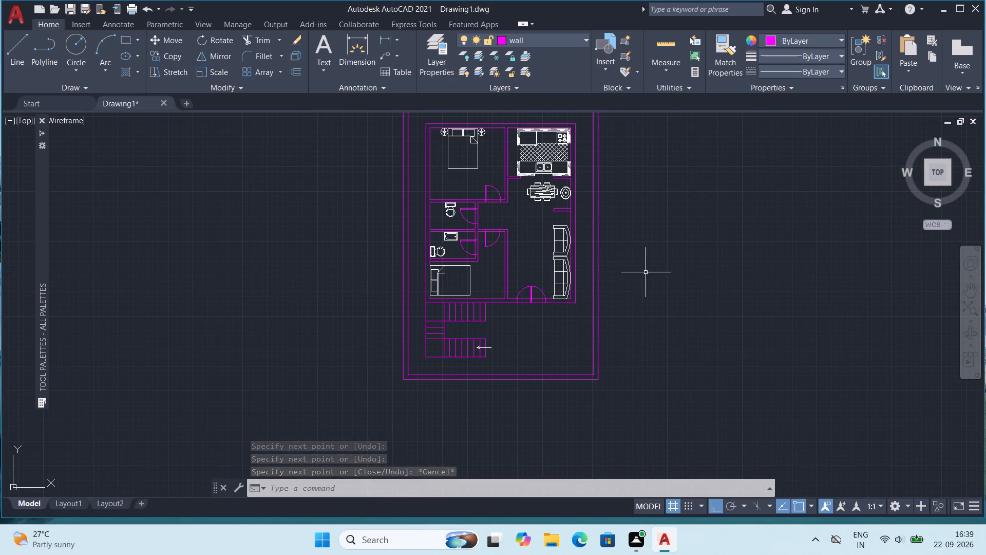
pyautogui.moveTo(660, 262); pyautogui.dragTo(653, 316, button='middle')
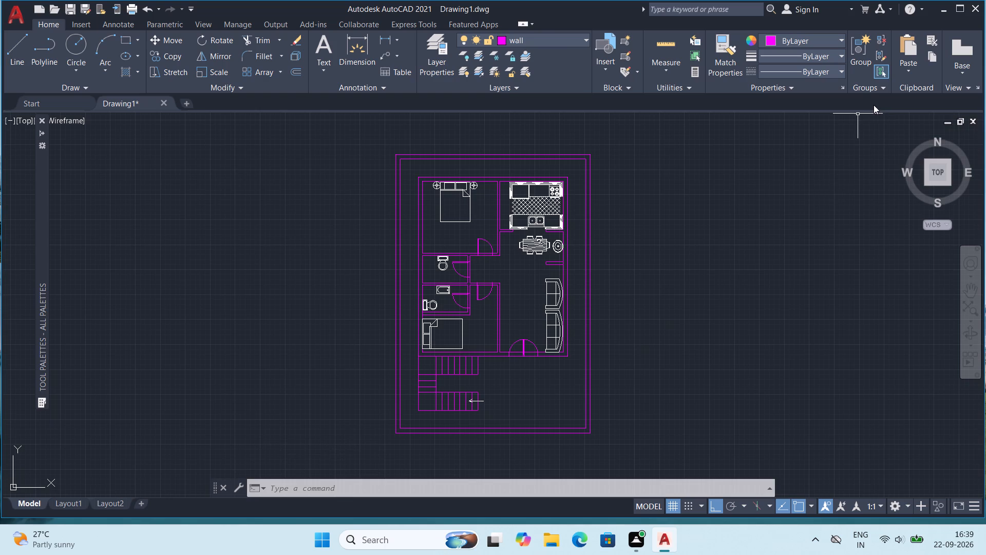
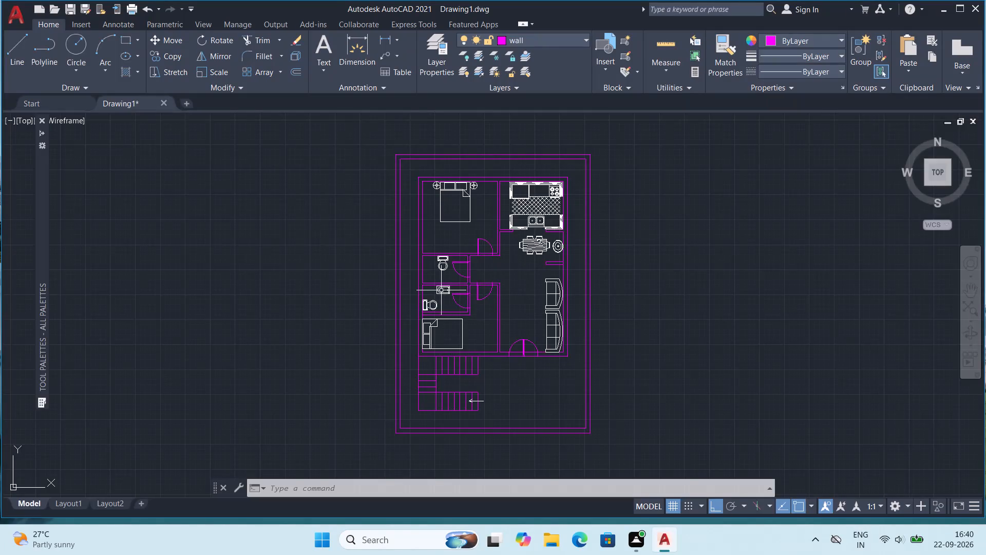
# Examine the compound wall, the external staircase and the rooms of the house plan.
pyautogui.moveTo(441, 290); pyautogui.dragTo(441, 269, button='middle')
pyautogui.scroll(1, 445, 363)
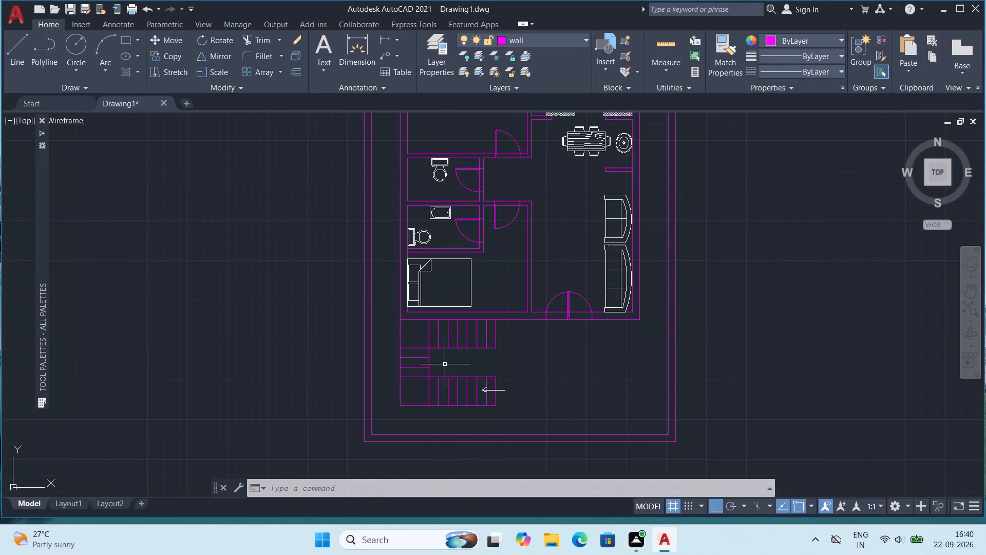
pyautogui.scroll(1, 520, 419)
pyautogui.moveTo(521, 399); pyautogui.dragTo(486, 387, button='middle')
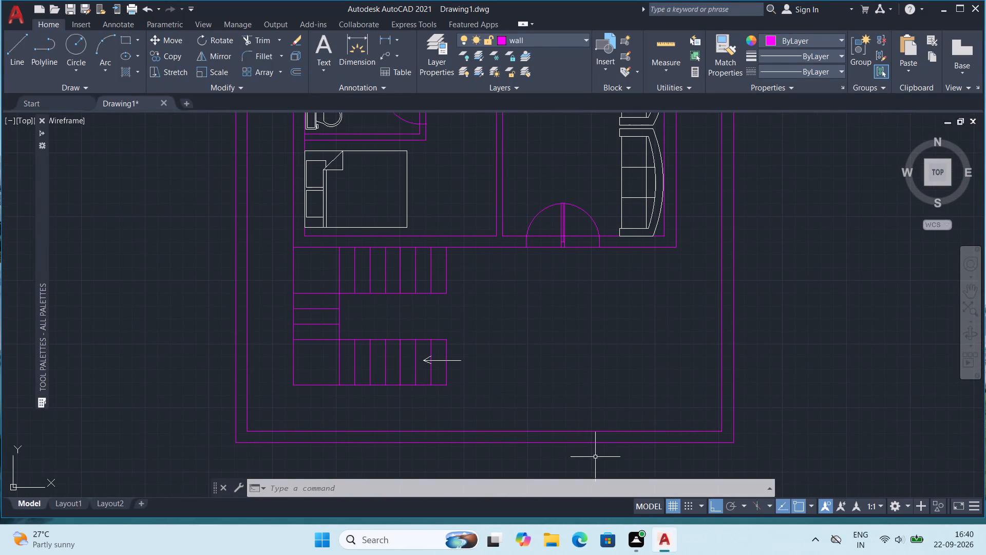
pyautogui.scroll(-1, 612, 376)
pyautogui.moveTo(634, 341); pyautogui.dragTo(628, 440, button='middle')
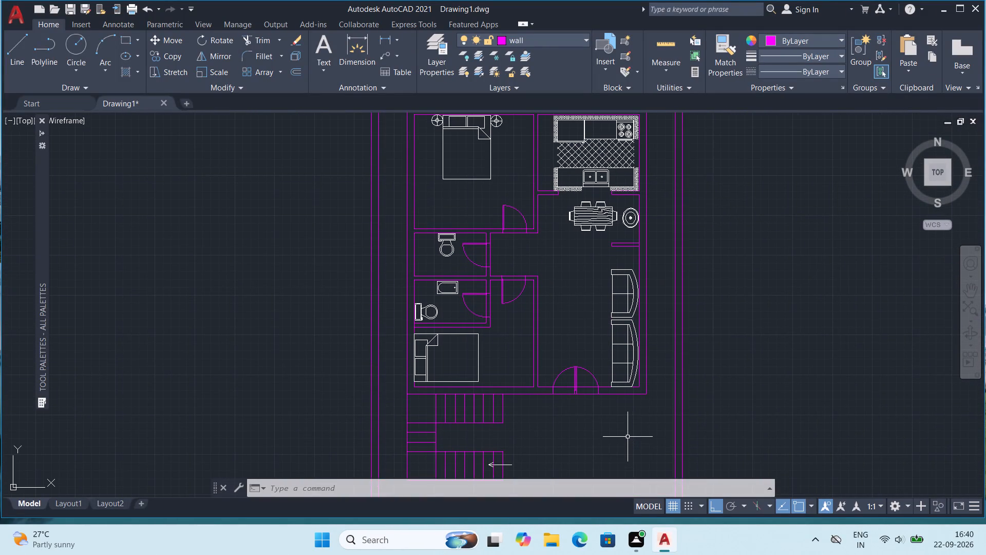
pyautogui.scroll(-1, 628, 437)
pyautogui.moveTo(625, 443); pyautogui.dragTo(614, 398, button='middle')
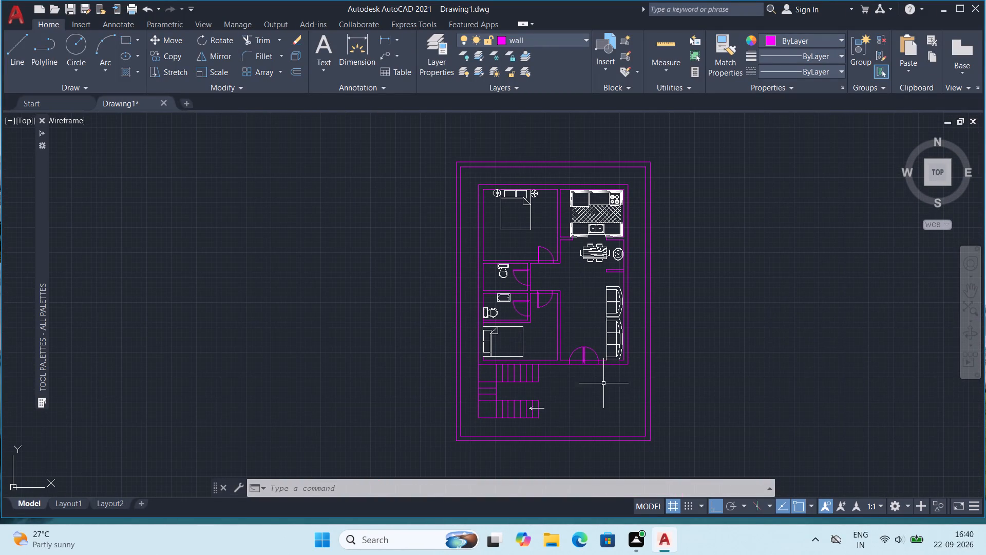
pyautogui.moveTo(521, 445); pyautogui.dragTo(518, 439, button='middle')
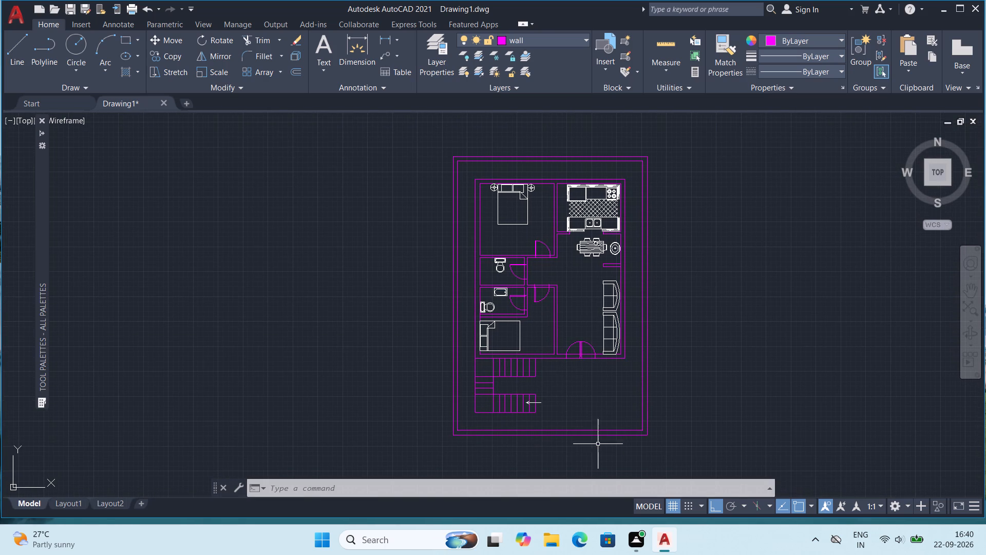
pyautogui.moveTo(595, 449); pyautogui.dragTo(586, 435, button='middle')
pyautogui.scroll(2, 454, 211)
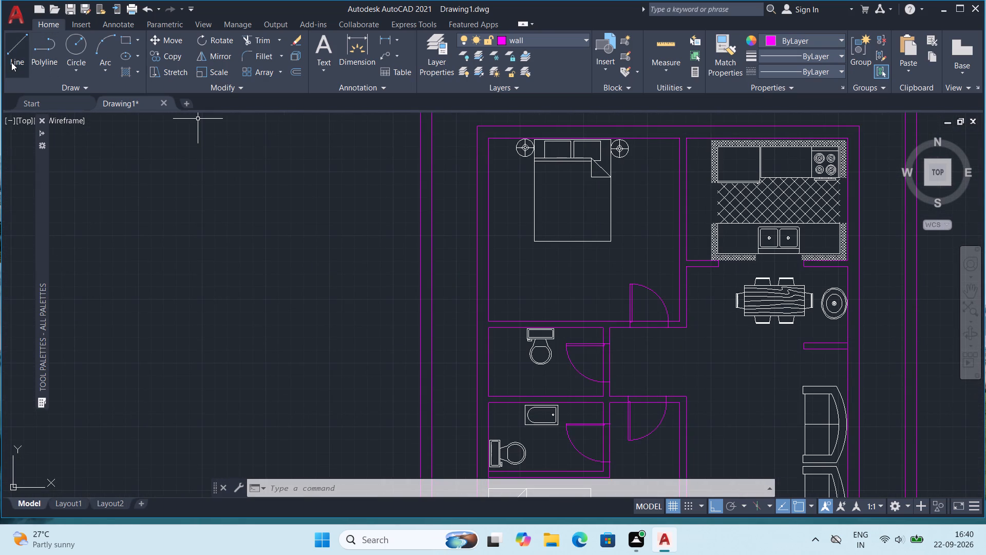
# Make layer 0 the current layer instead of the wall layer.
pyautogui.click(23, 47)
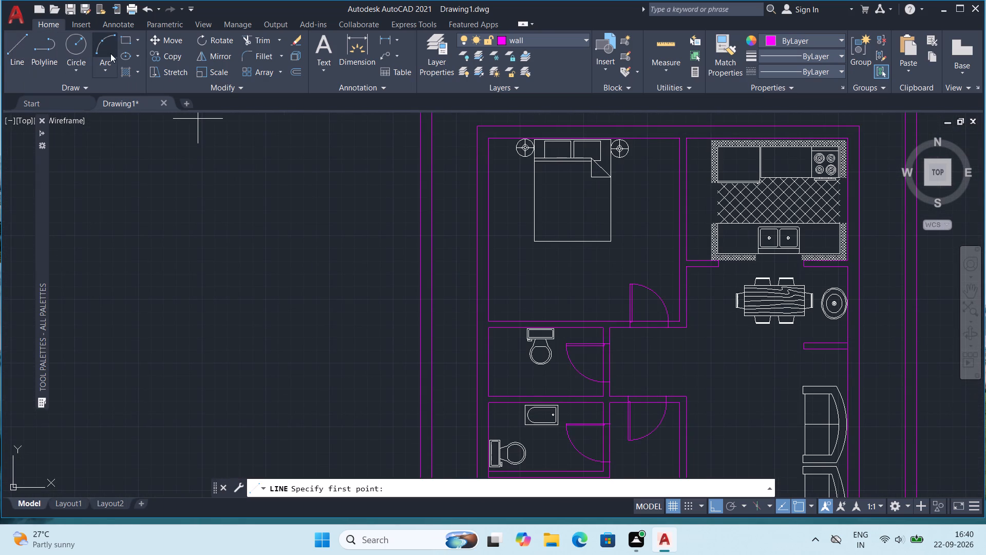
pyautogui.click(122, 37)
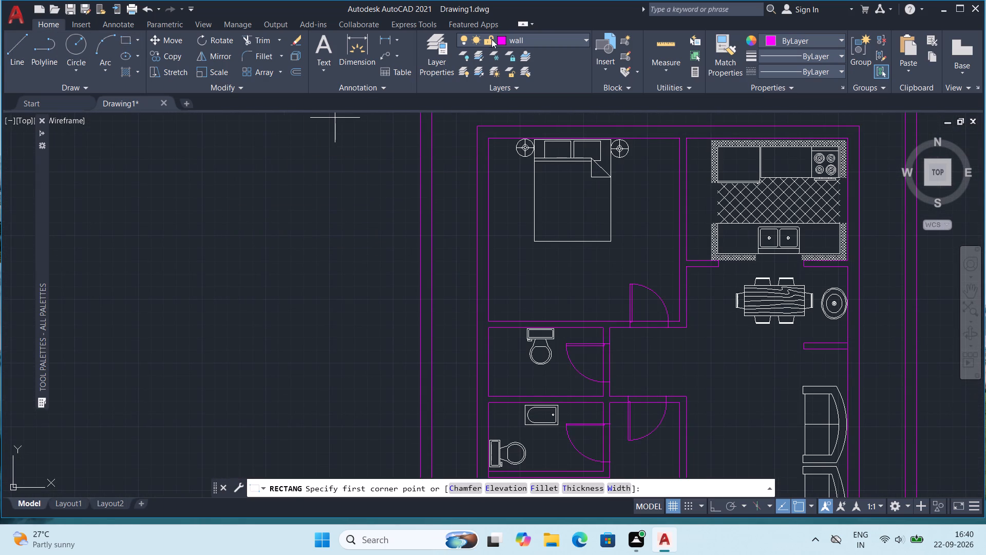
pyautogui.click(502, 34)
pyautogui.click(490, 53)
pyautogui.click(226, 180)
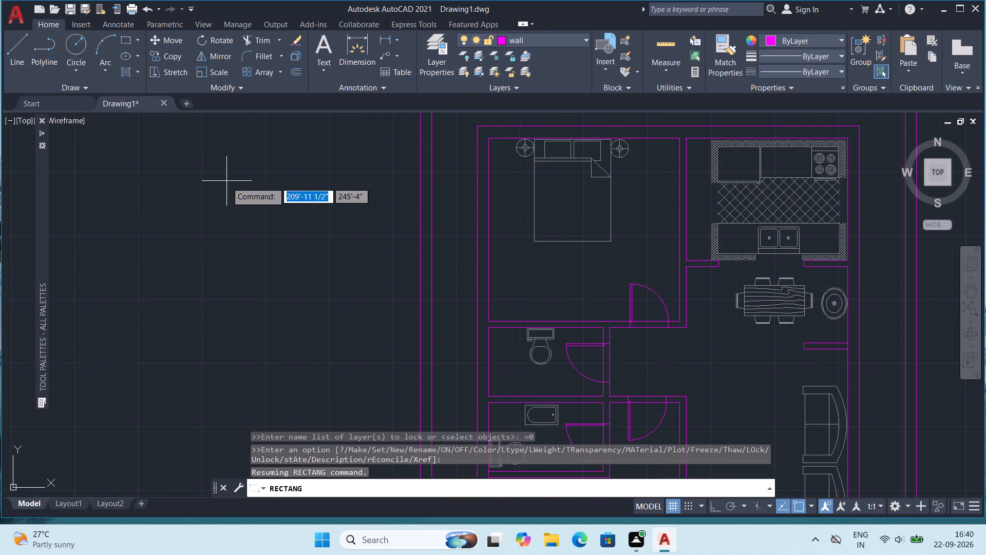
pyautogui.click(534, 36)
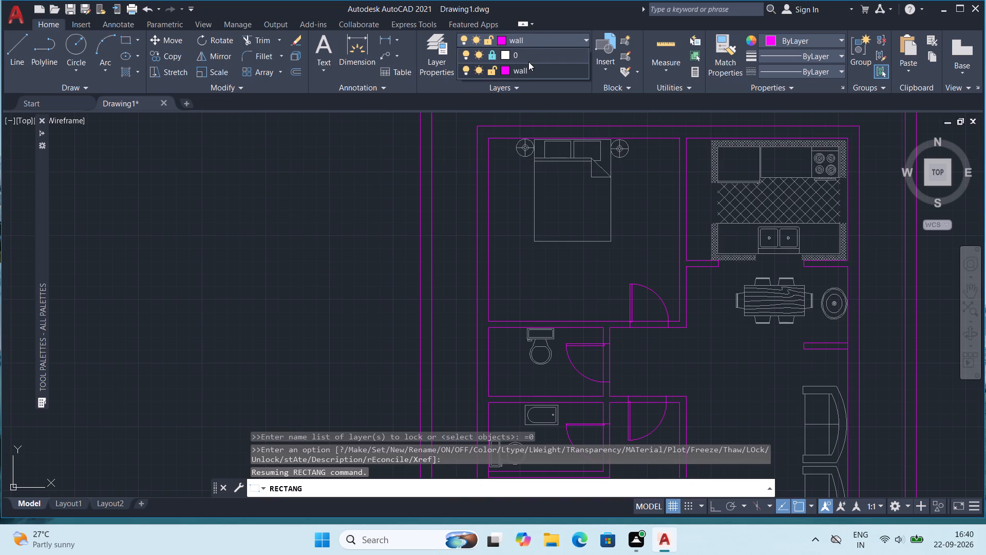
pyautogui.click(527, 58)
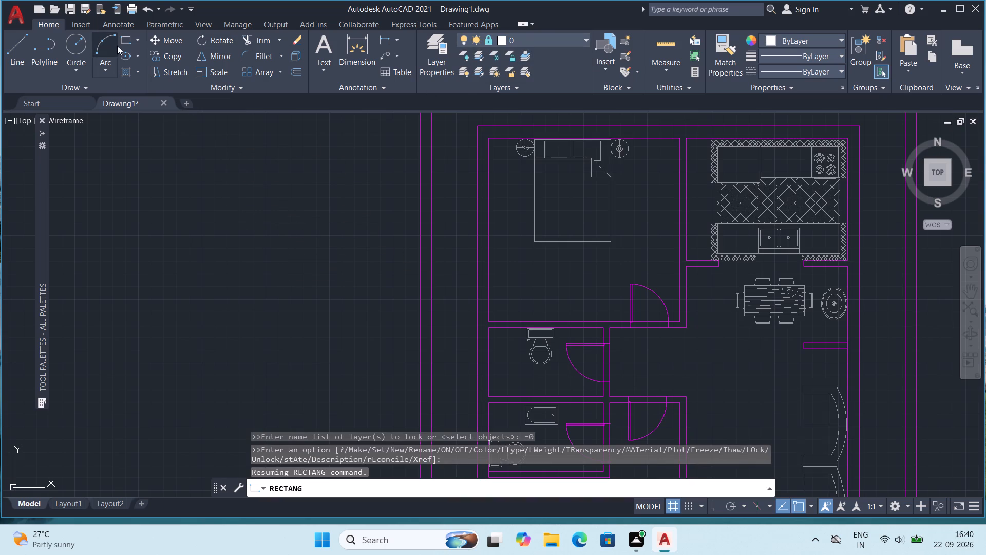
# Draw a 5' by 9" rectangle in the empty space west of the compound wall.
pyautogui.click(128, 35)
pyautogui.click(115, 143)
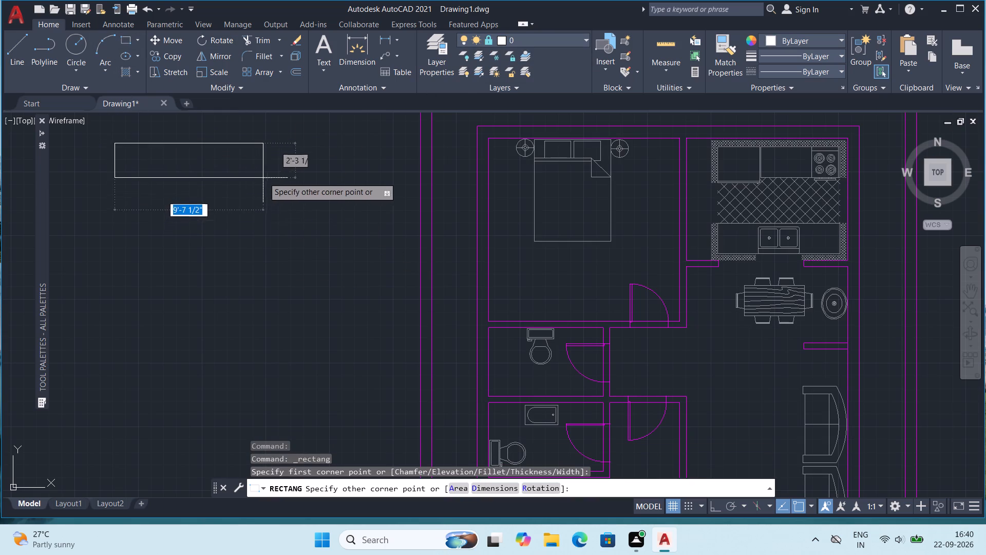
pyautogui.press('5')
pyautogui.press("'")
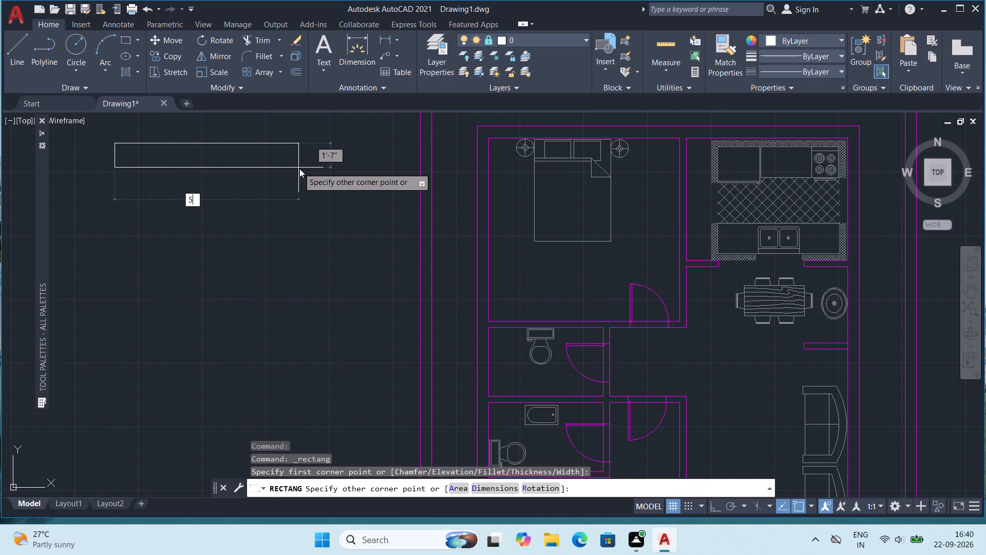
pyautogui.press('9')
pyautogui.press('BackSpace')
pyautogui.press('Tab')
pyautogui.write('9"')
pyautogui.press('Return')
pyautogui.moveTo(120, 166); pyautogui.dragTo(195, 252, button='middle')
pyautogui.scroll(2, 198, 246)
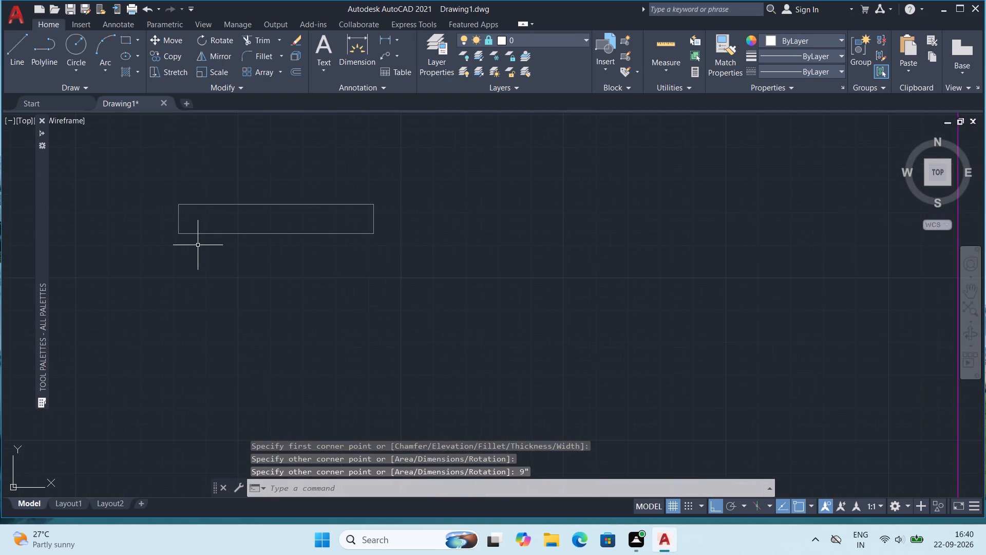
pyautogui.click(389, 306)
pyautogui.press('Escape')
pyautogui.press('Escape')
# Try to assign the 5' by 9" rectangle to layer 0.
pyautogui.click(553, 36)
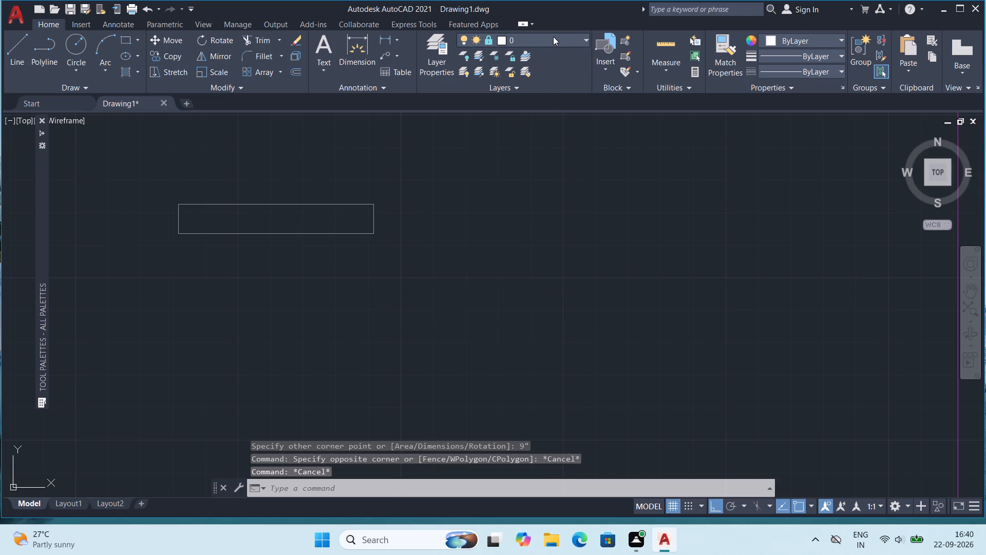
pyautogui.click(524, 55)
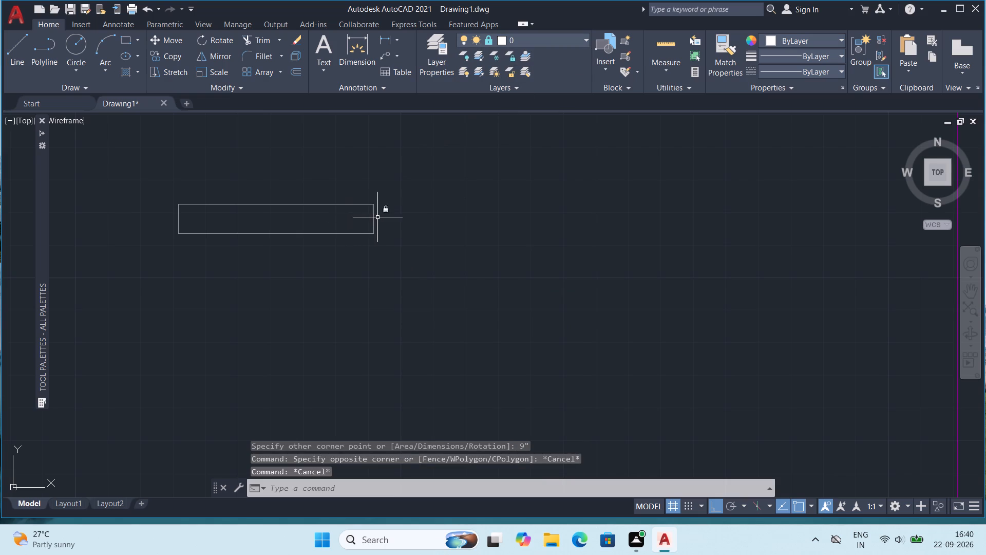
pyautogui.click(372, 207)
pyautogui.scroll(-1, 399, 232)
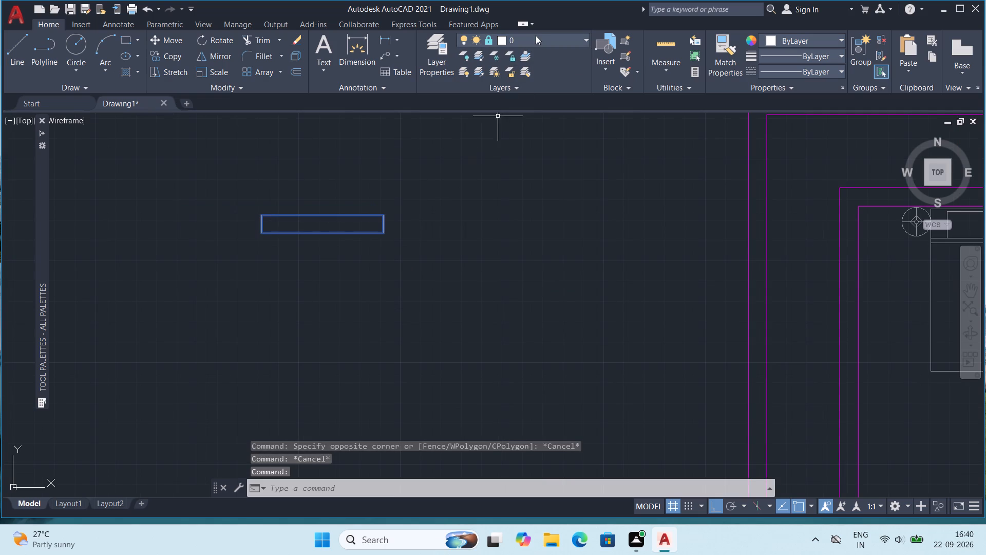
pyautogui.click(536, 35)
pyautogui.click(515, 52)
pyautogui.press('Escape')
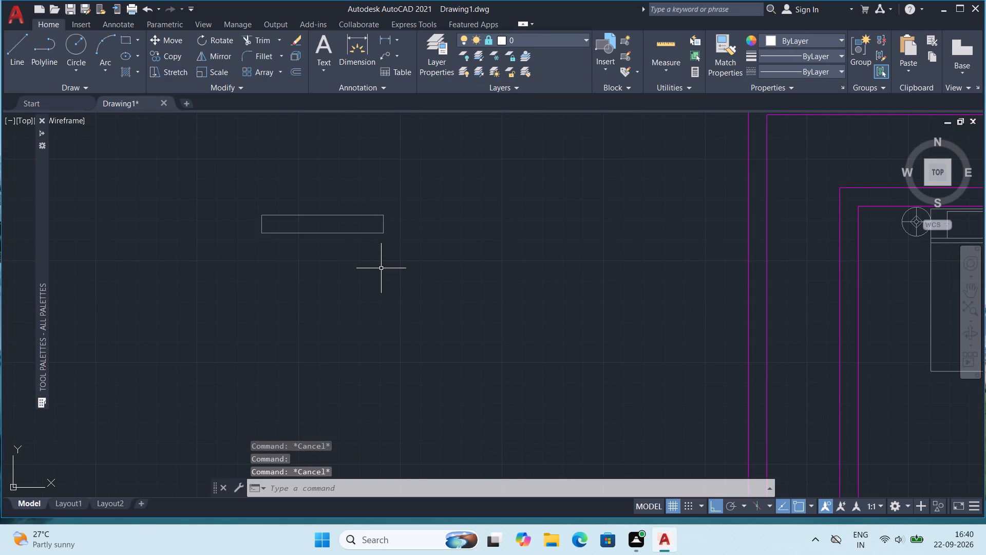
# Unlock layer 0 and leave its colour set to white.
pyautogui.scroll(-3, 383, 262)
pyautogui.moveTo(394, 288); pyautogui.dragTo(377, 253, button='middle')
pyautogui.scroll(1, 342, 225)
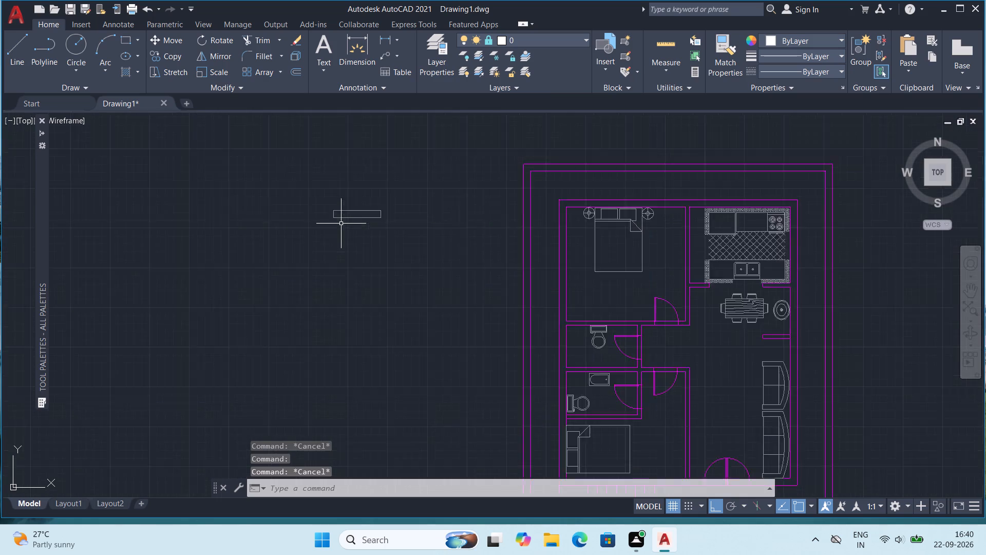
pyautogui.scroll(5, 341, 224)
pyautogui.scroll(-3, 338, 231)
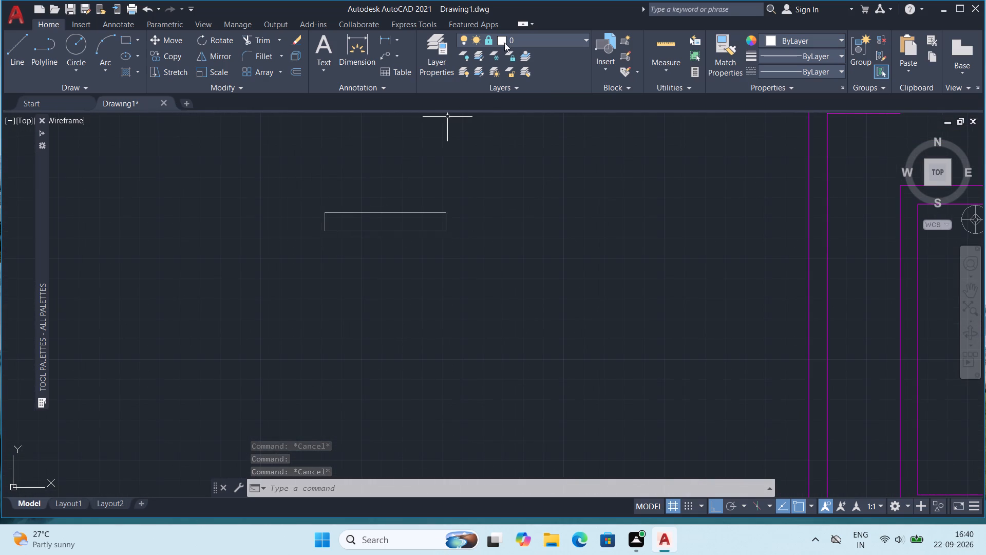
pyautogui.click(510, 38)
pyautogui.click(493, 50)
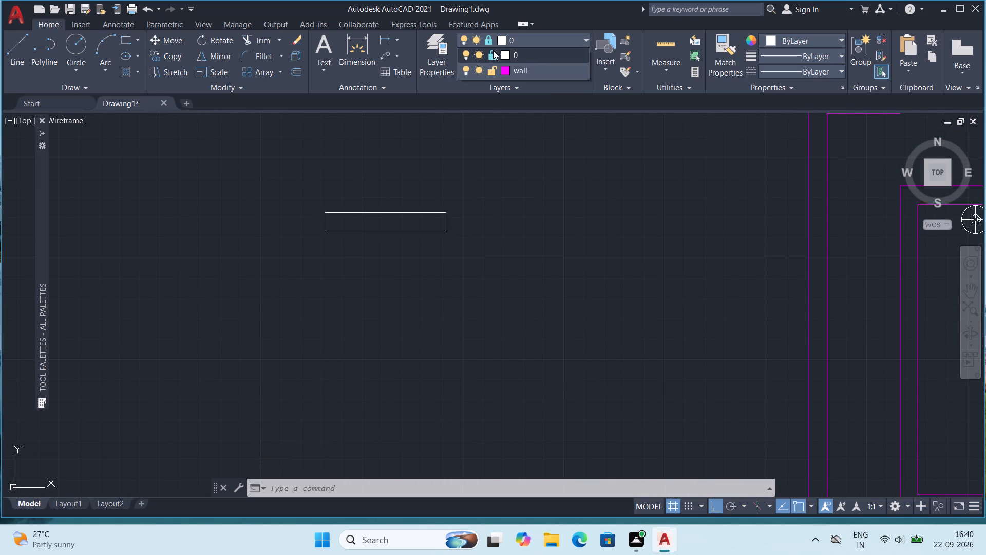
pyautogui.click(500, 54)
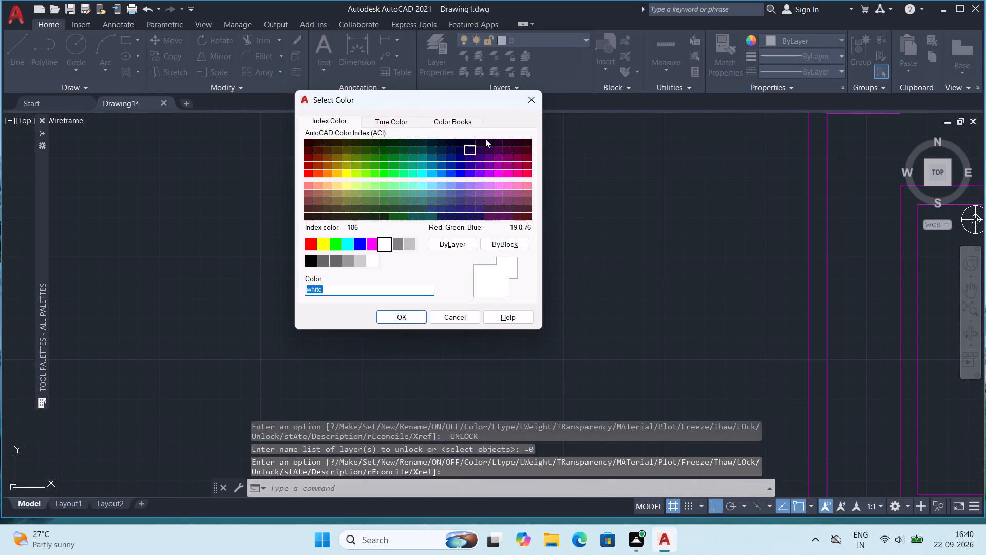
pyautogui.click(527, 93)
pyautogui.click(591, 256)
pyautogui.scroll(-3, 568, 283)
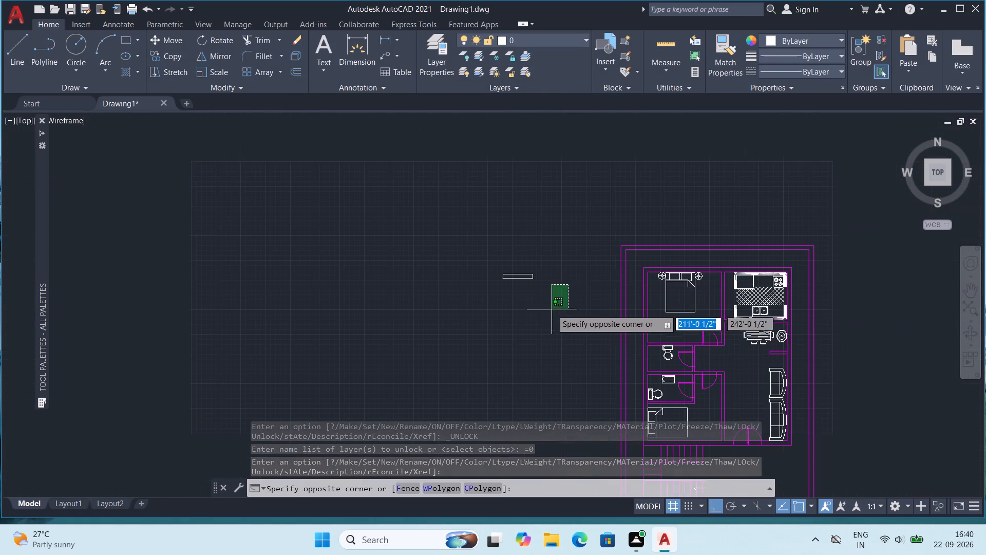
pyautogui.press('`')
pyautogui.press('Escape')
# Draw a horizontal centre line in the rectangle between the midpoints of its two short sides, forming a window symbol.
pyautogui.scroll(5, 526, 281)
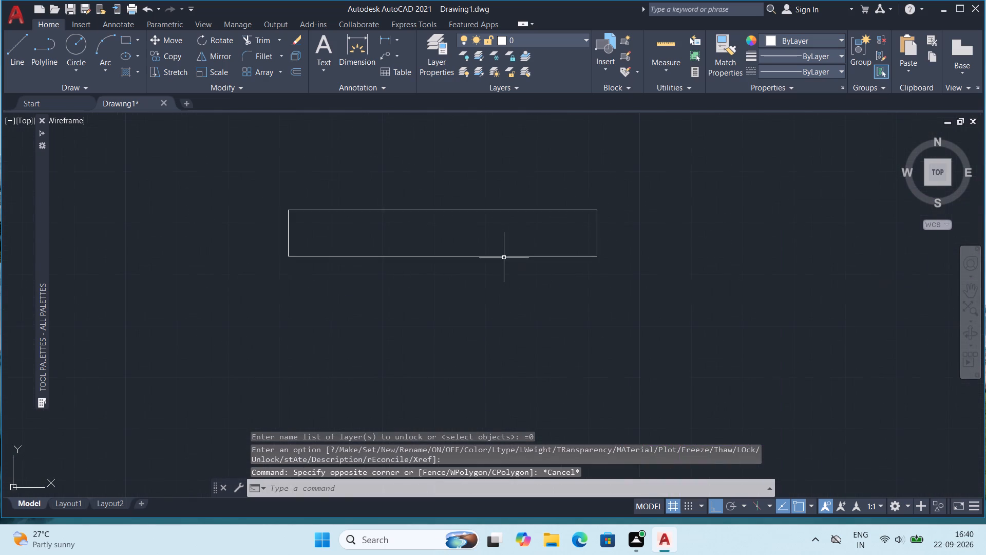
pyautogui.press('l')
pyautogui.press('Return')
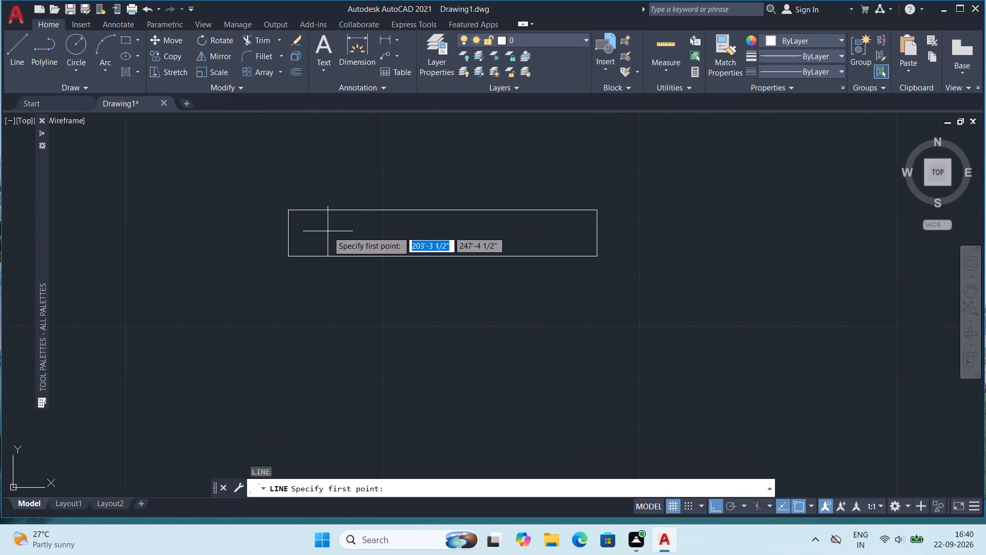
pyautogui.click(292, 236)
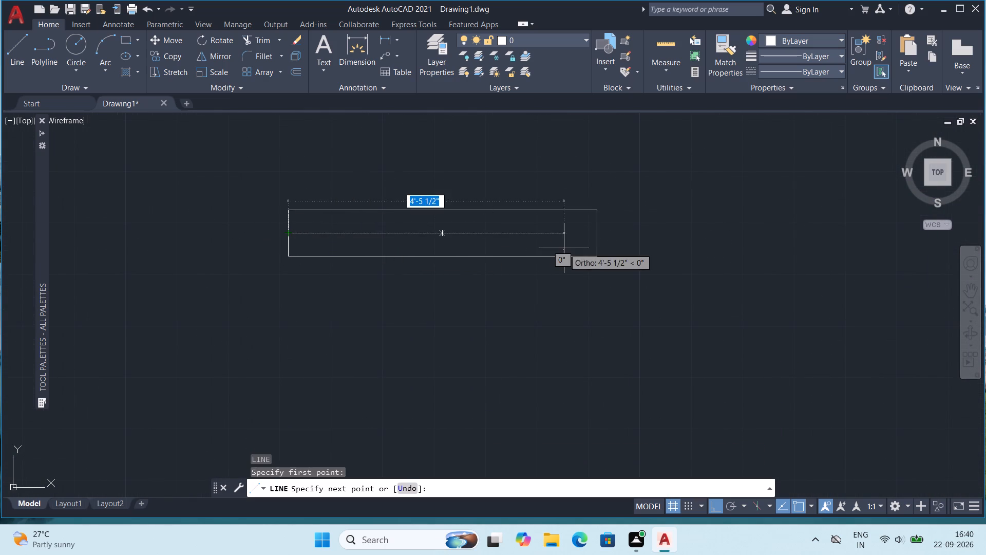
pyautogui.click(599, 234)
pyautogui.press('Escape')
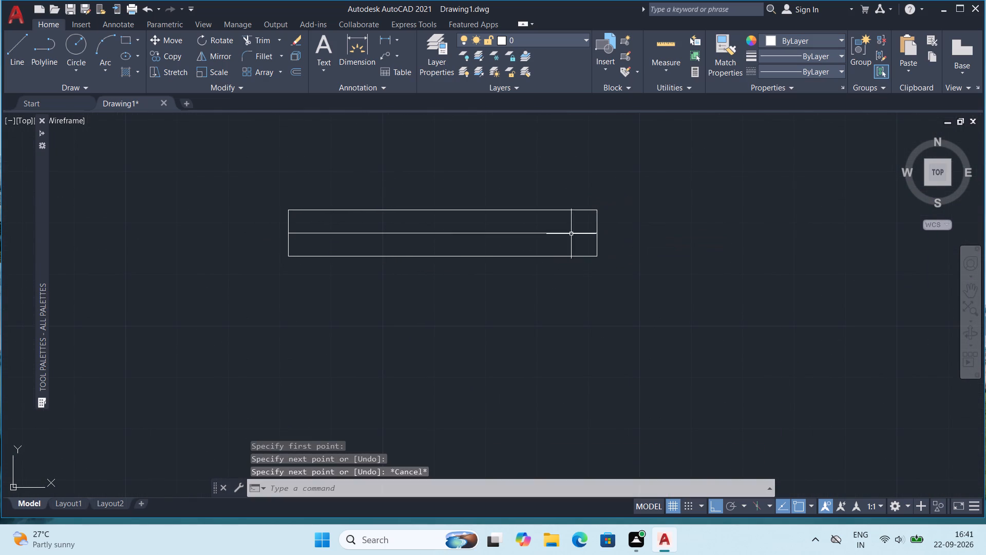
# Copy the window symbol to the clipboard and paste a copy below it, west of the compound wall.
pyautogui.scroll(-3, 368, 224)
pyautogui.scroll(-2, 370, 285)
pyautogui.click(330, 249)
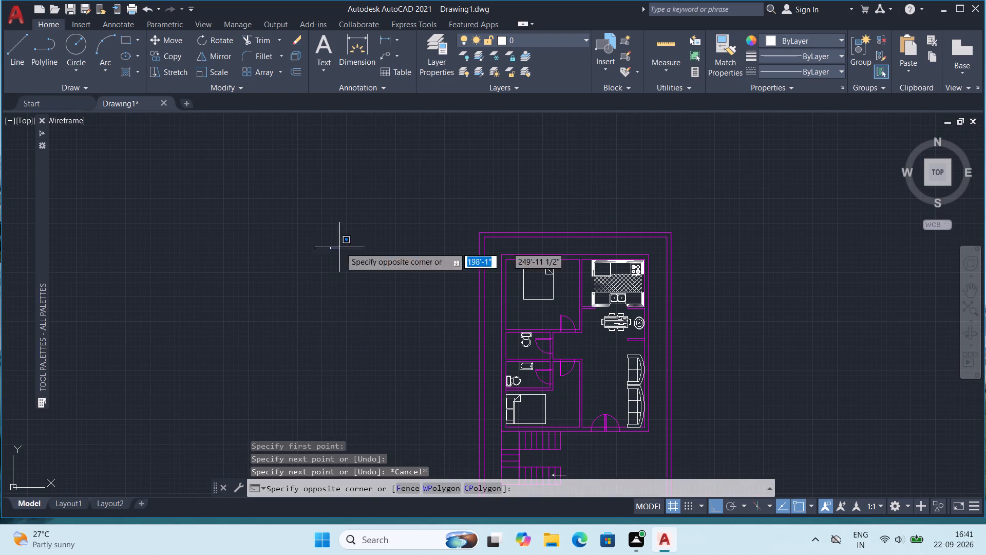
pyautogui.click(456, 299)
pyautogui.hotkey('ctrl', 'c')
pyautogui.hotkey('ctrl', 'v')
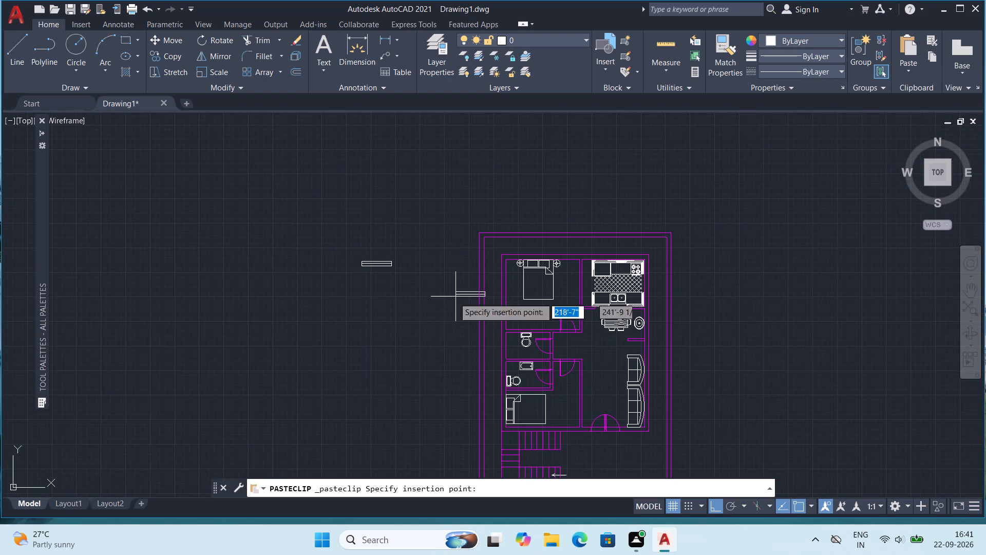
pyautogui.click(343, 360)
# Copy the pasted window symbol and place another copy slightly below and to the east of it.
pyautogui.click(329, 339)
pyautogui.click(338, 553)
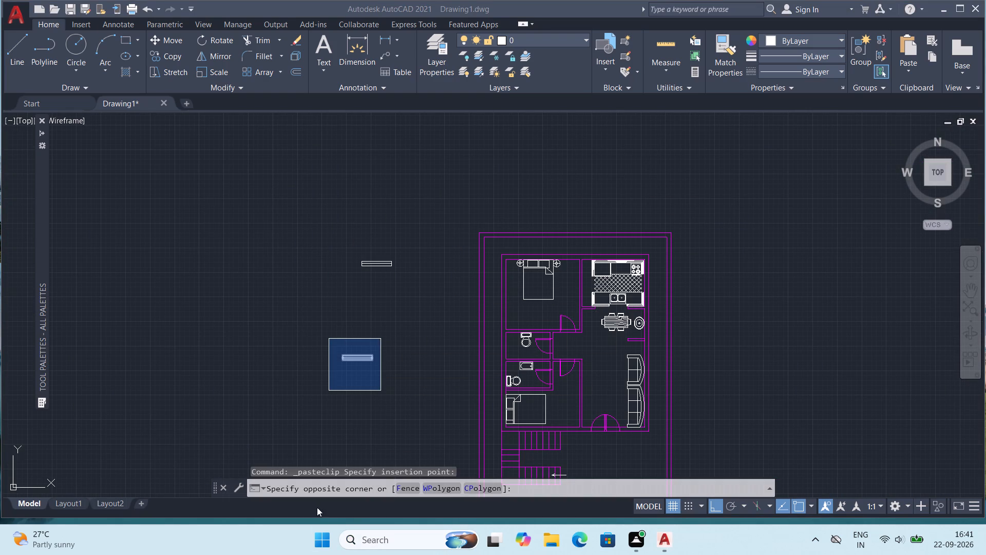
pyautogui.click(392, 373)
pyautogui.click(406, 386)
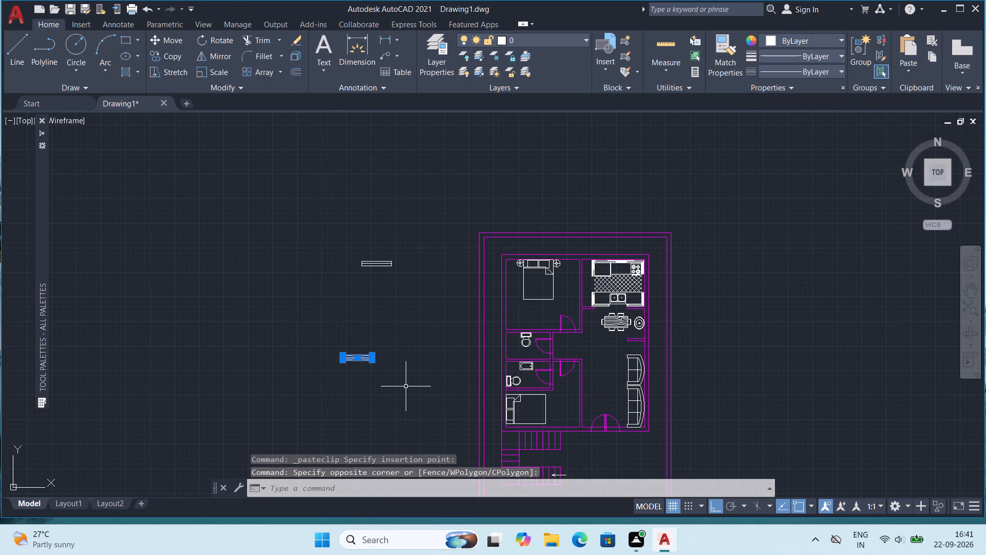
pyautogui.hotkey('ctrl', 'c')
pyautogui.hotkey('ctrl', 'v')
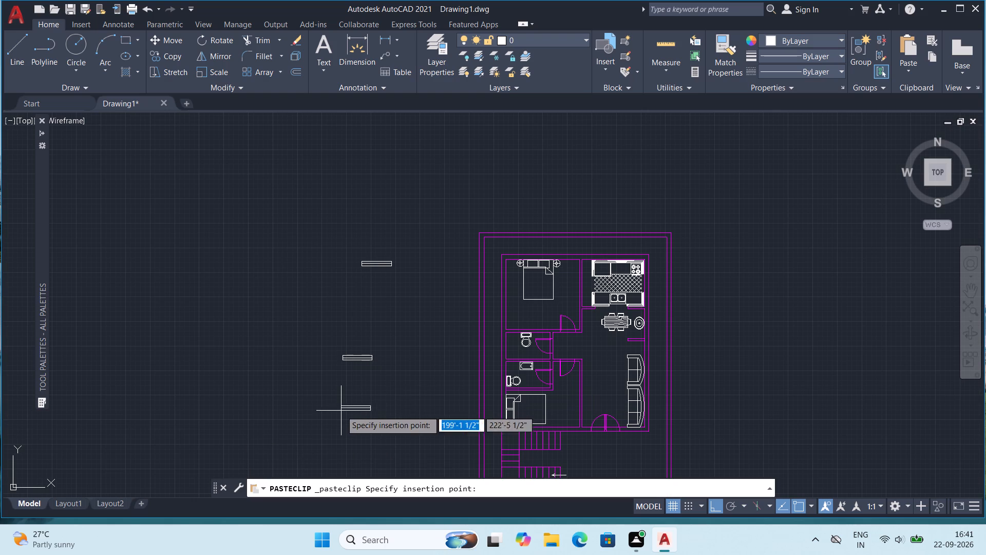
pyautogui.click(392, 379)
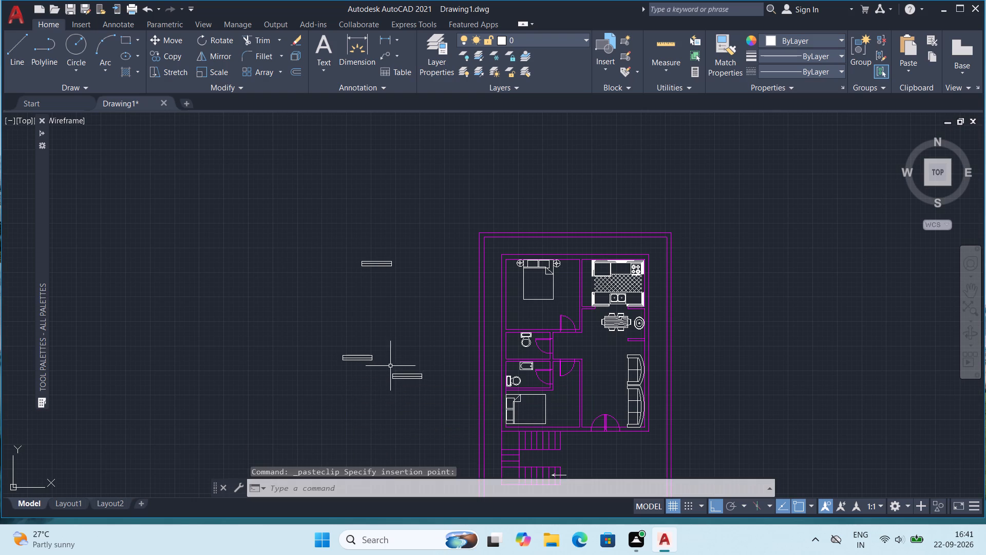
# Rotate the most recently placed window copy a quarter turn about its southeast corner so it stands vertical.
pyautogui.click(390, 366)
pyautogui.click(441, 386)
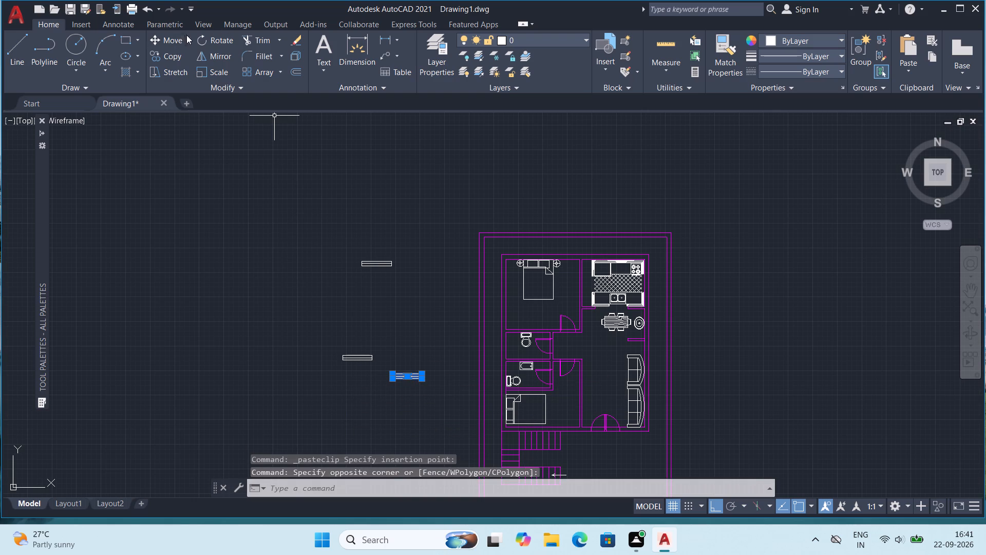
pyautogui.click(204, 37)
pyautogui.scroll(2, 377, 380)
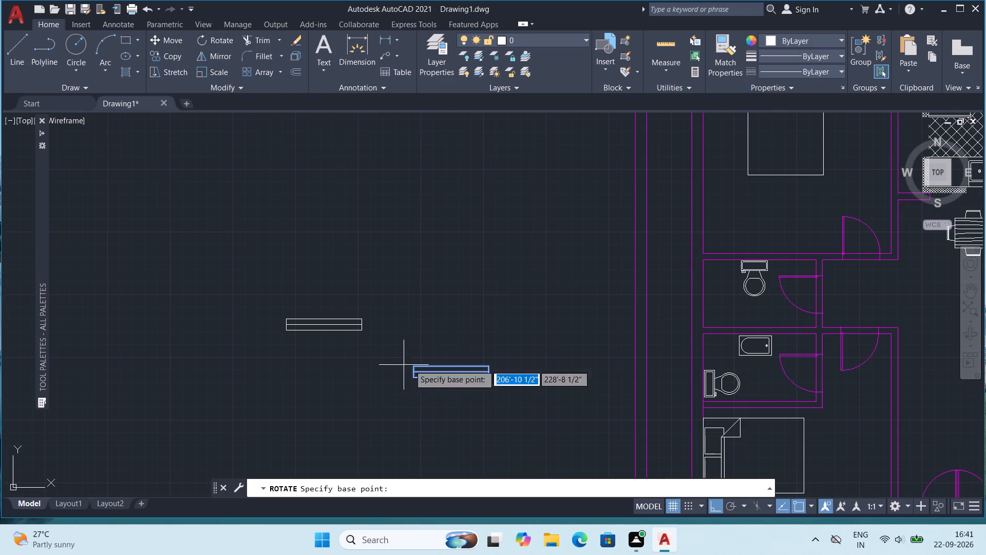
pyautogui.click(492, 379)
pyautogui.click(484, 453)
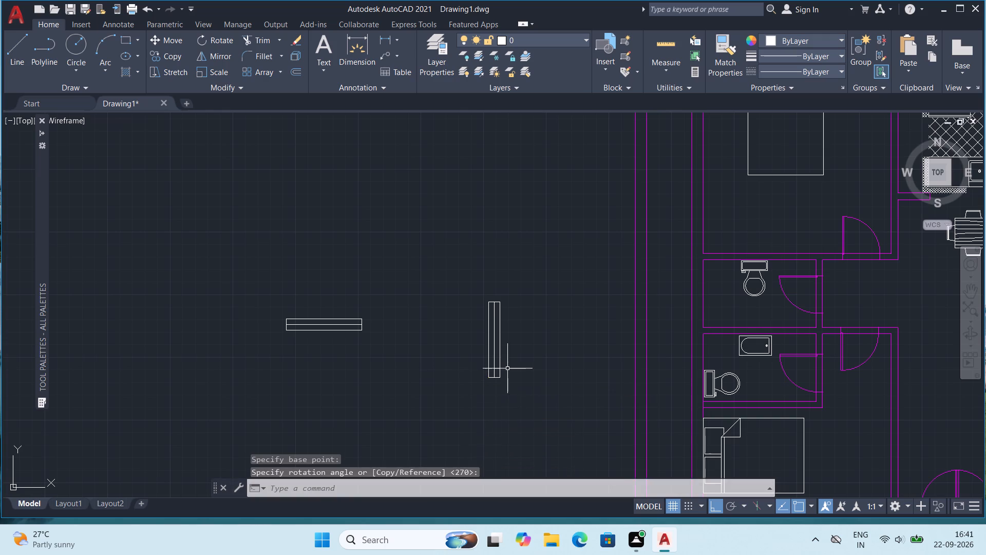
# Copy the vertical window symbol and paste it into the west wall of the northern bedroom, beside the bed.
pyautogui.scroll(-2, 509, 360)
pyautogui.scroll(1, 671, 292)
pyautogui.moveTo(580, 266); pyautogui.dragTo(488, 246, button='middle')
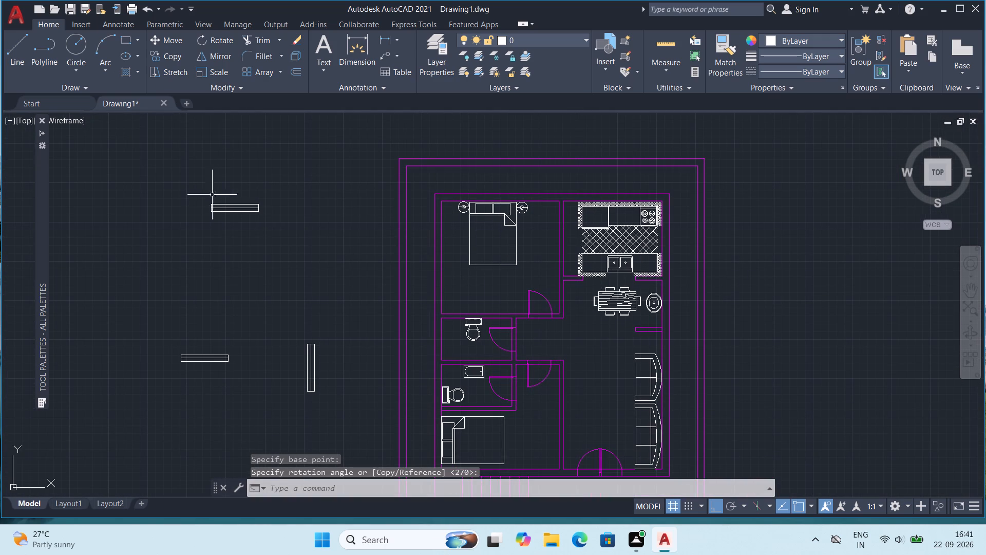
pyautogui.click(292, 328)
pyautogui.click(331, 410)
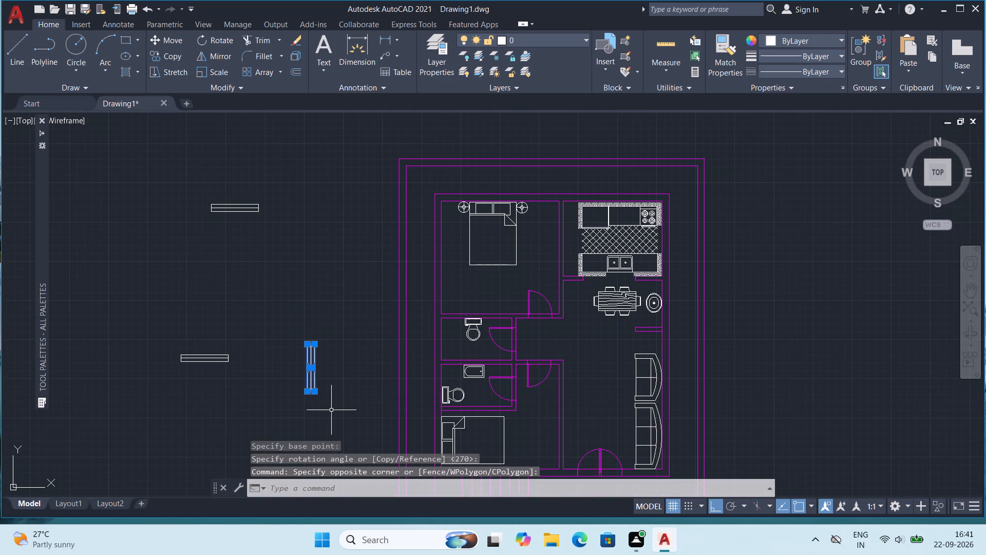
pyautogui.hotkey('ctrl', 'c')
pyautogui.hotkey('ctrl', 'v')
pyautogui.scroll(1, 443, 386)
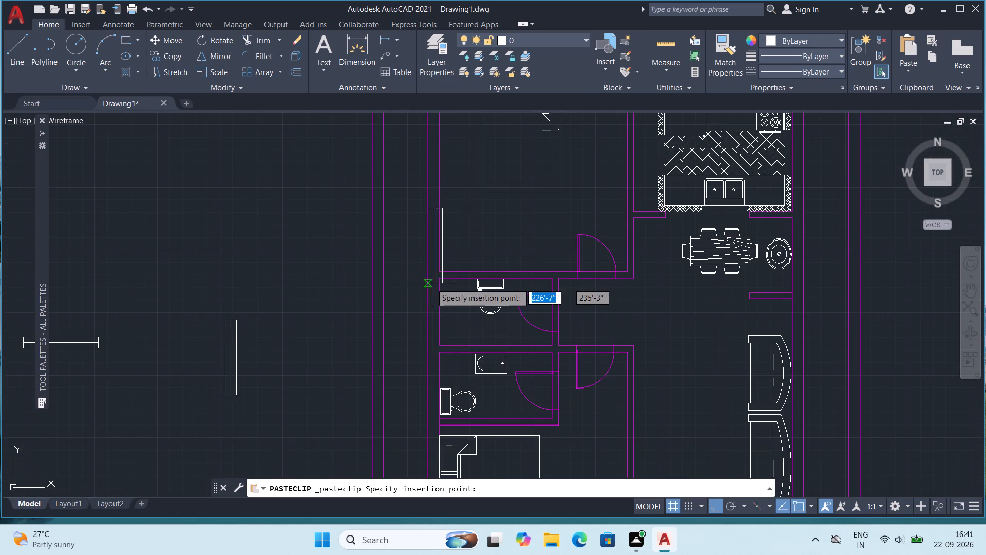
pyautogui.moveTo(431, 279); pyautogui.dragTo(414, 428, button='middle')
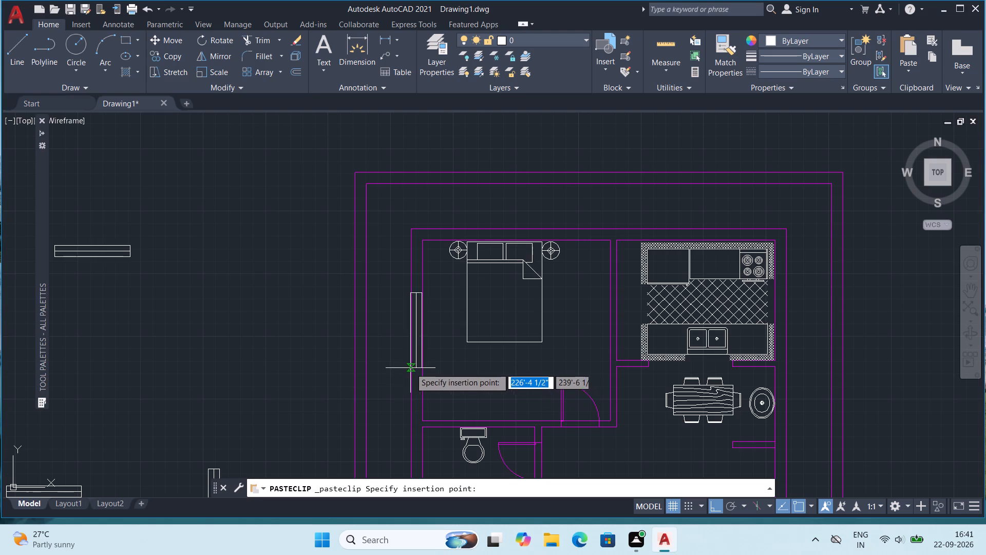
pyautogui.click(410, 366)
# Paste another vertical window into the west wall of the southern bedroom, behind the bed's headboard.
pyautogui.scroll(-2, 435, 371)
pyautogui.moveTo(425, 414); pyautogui.dragTo(416, 242, button='middle')
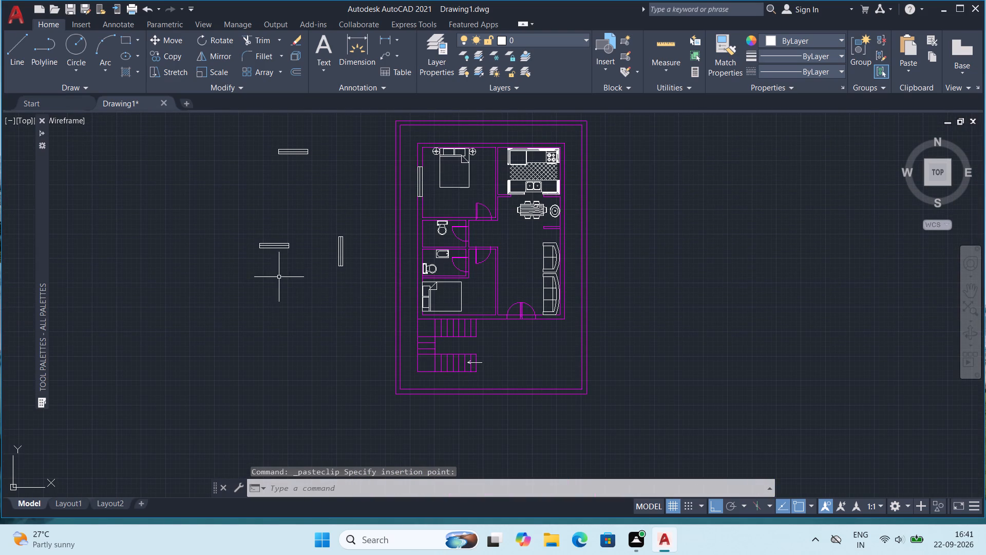
pyautogui.click(328, 219)
pyautogui.click(365, 310)
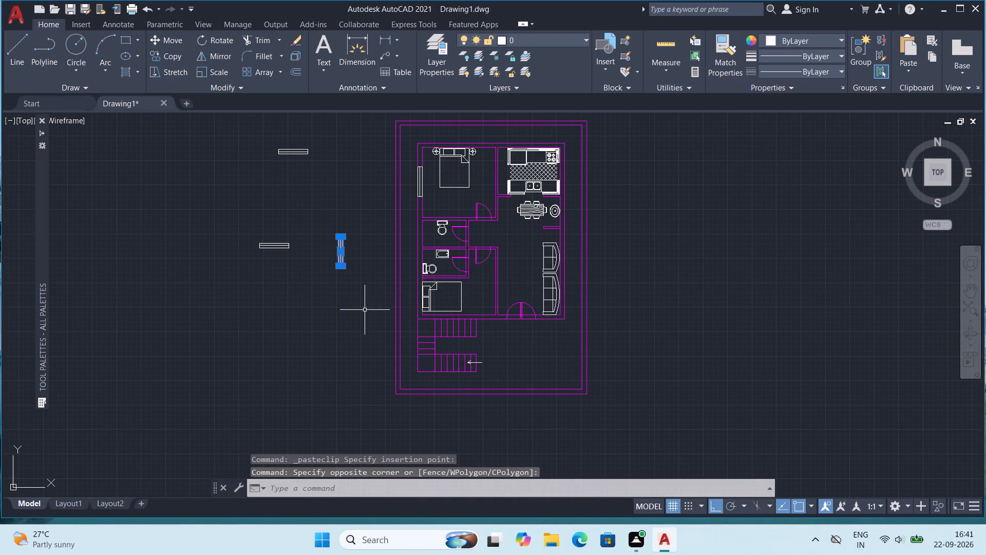
pyautogui.hotkey('ctrl', 'v')
pyautogui.scroll(2, 440, 331)
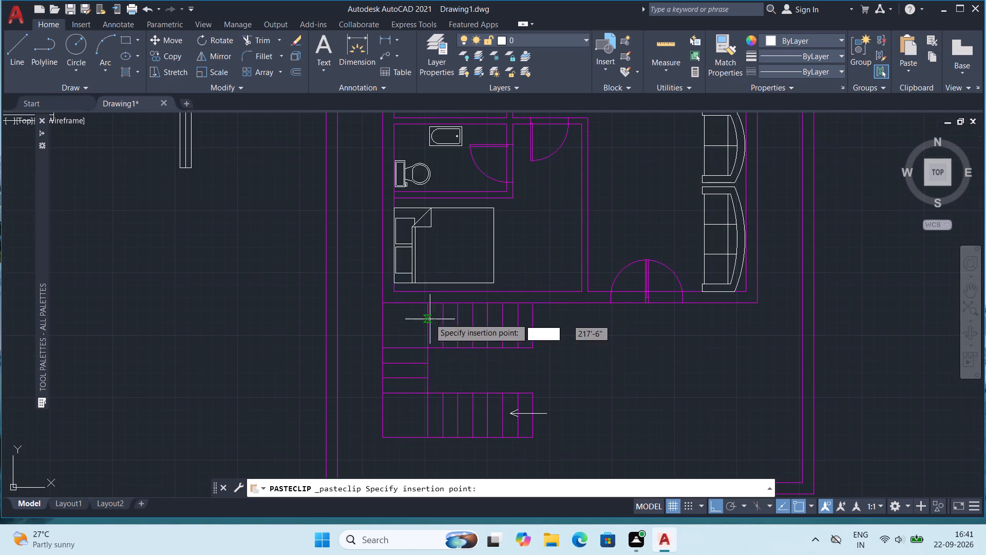
pyautogui.moveTo(377, 331); pyautogui.dragTo(366, 379, button='middle')
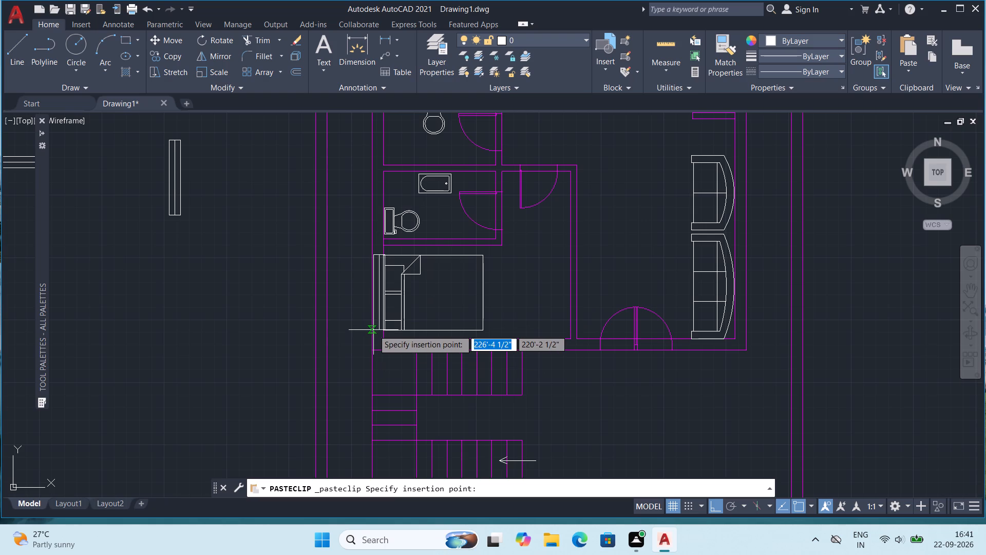
pyautogui.click(373, 329)
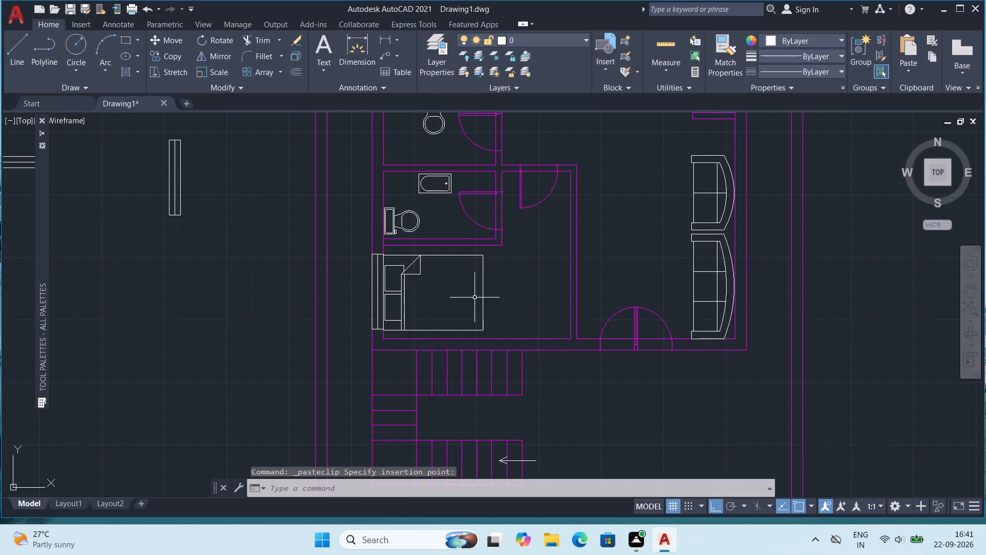
# Copy the lower horizontal window symbol and paste it into the south wall of the southern bedroom, above the staircase.
pyautogui.scroll(-1, 478, 297)
pyautogui.moveTo(505, 293); pyautogui.dragTo(489, 330, button='middle')
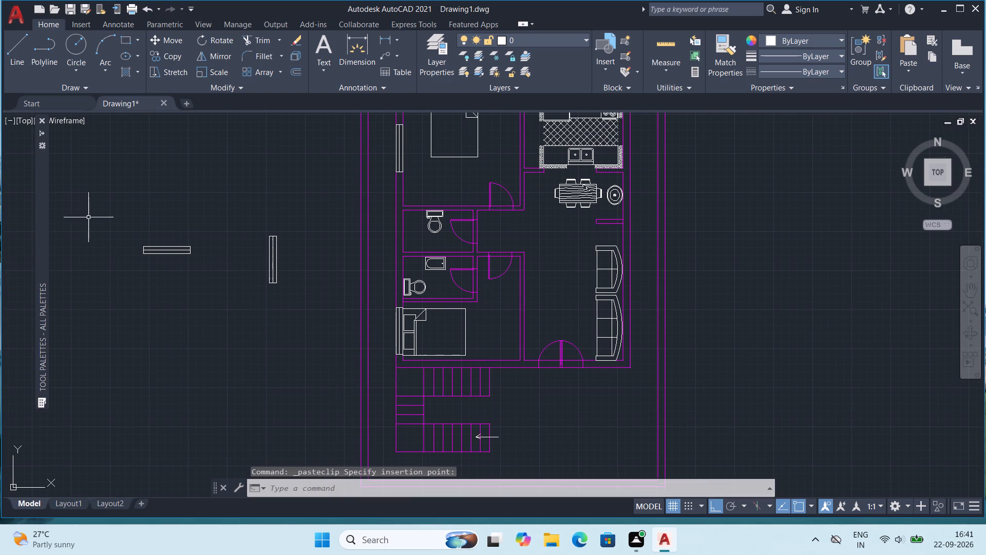
pyautogui.click(108, 223)
pyautogui.click(220, 269)
pyautogui.hotkey('ctrl', 'c')
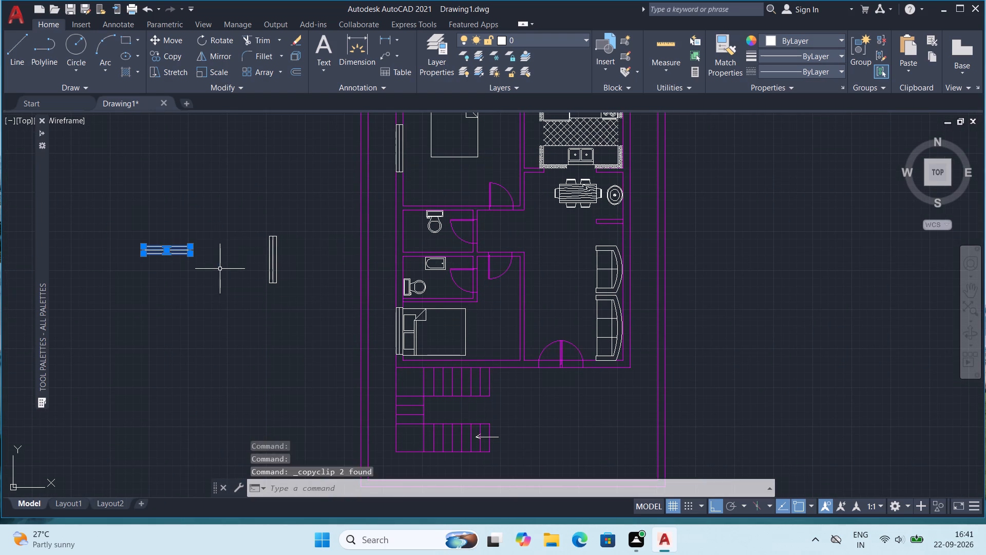
pyautogui.hotkey('ctrl', 'v')
pyautogui.scroll(2, 449, 335)
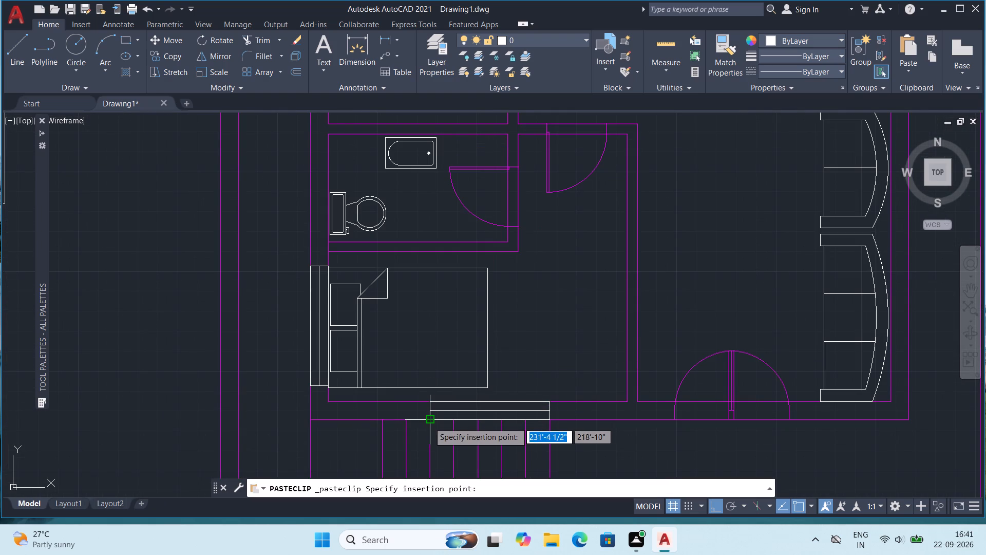
pyautogui.click(429, 422)
# Copy the loose vertical window symbol and paste it into the living room's east wall, behind the sofas.
pyautogui.scroll(-2, 508, 335)
pyautogui.moveTo(673, 283); pyautogui.dragTo(631, 360, button='middle')
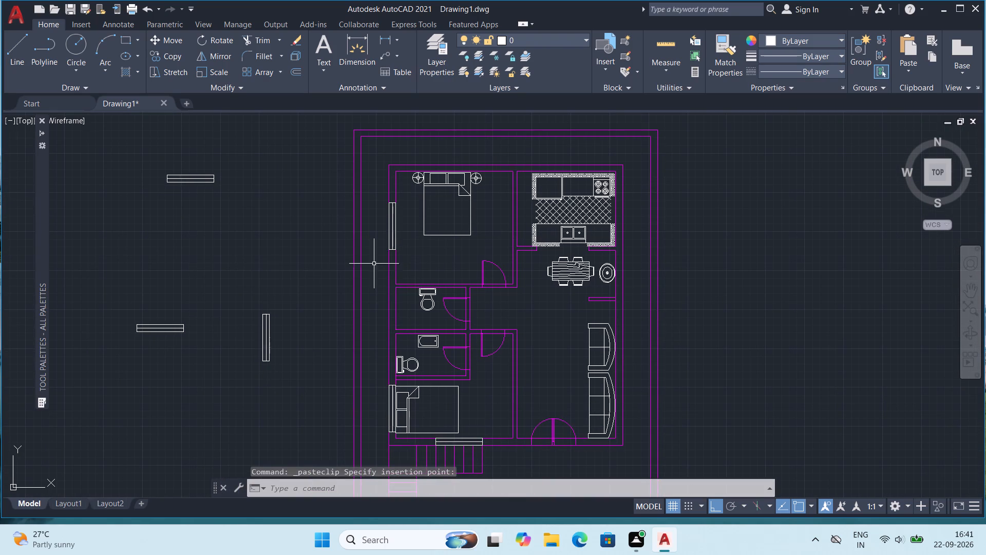
pyautogui.click(237, 269)
pyautogui.click(288, 378)
pyautogui.hotkey('ctrl', 'c')
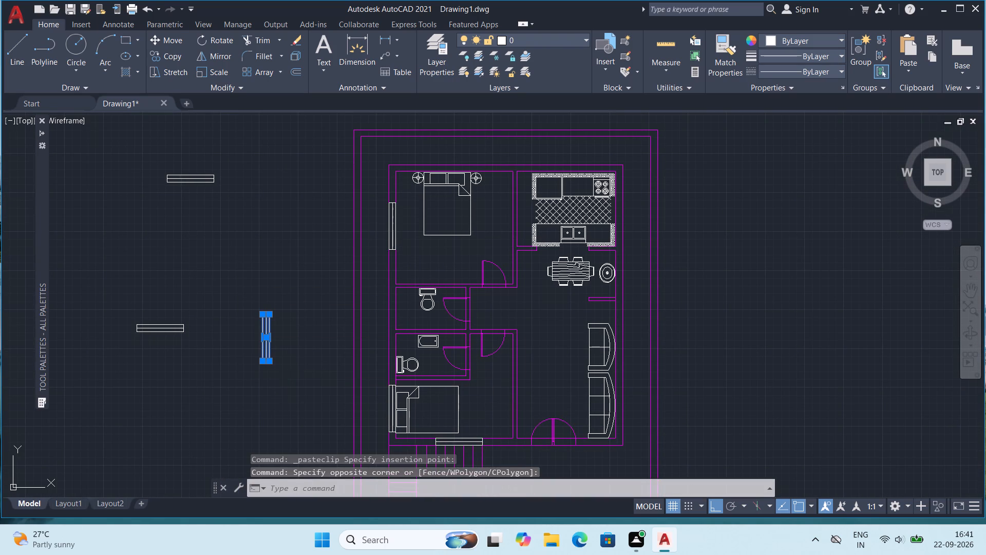
pyautogui.hotkey('ctrl', 'v')
pyautogui.scroll(1, 622, 388)
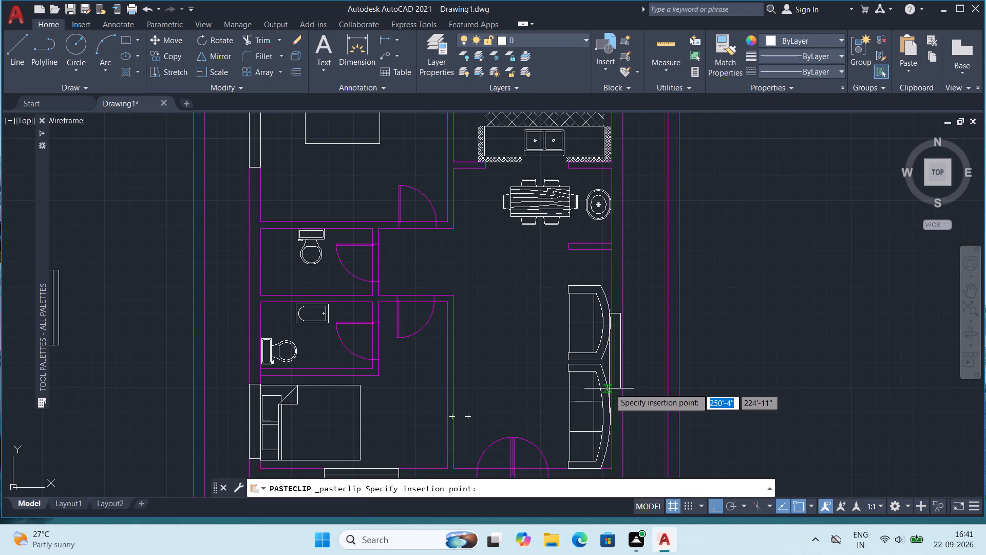
pyautogui.click(612, 387)
# Copy the original horizontal window symbol and paste it at the kitchen's north wall, above the counter and stove.
pyautogui.moveTo(651, 232); pyautogui.dragTo(622, 421, button='middle')
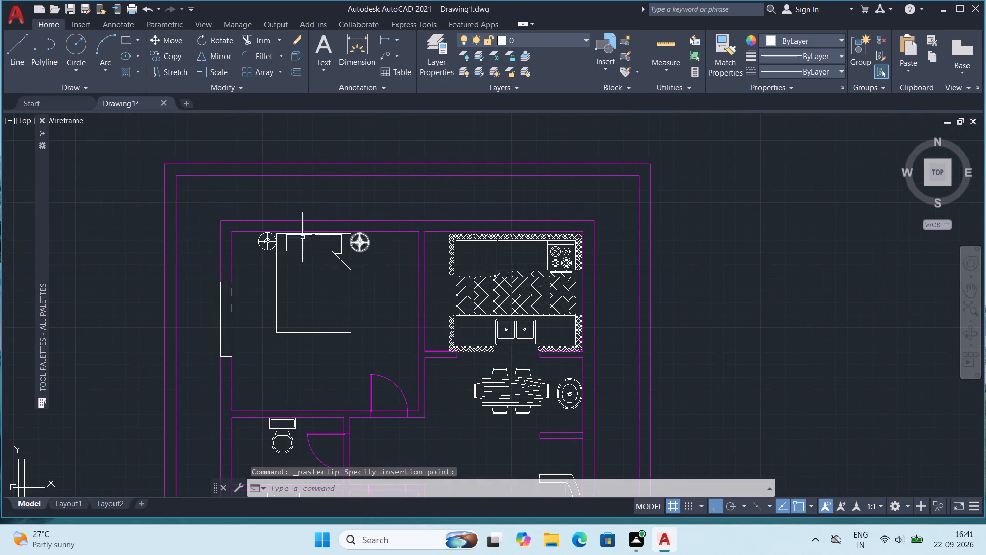
pyautogui.moveTo(208, 242); pyautogui.dragTo(537, 265, button='middle')
pyautogui.click(175, 237)
pyautogui.click(415, 350)
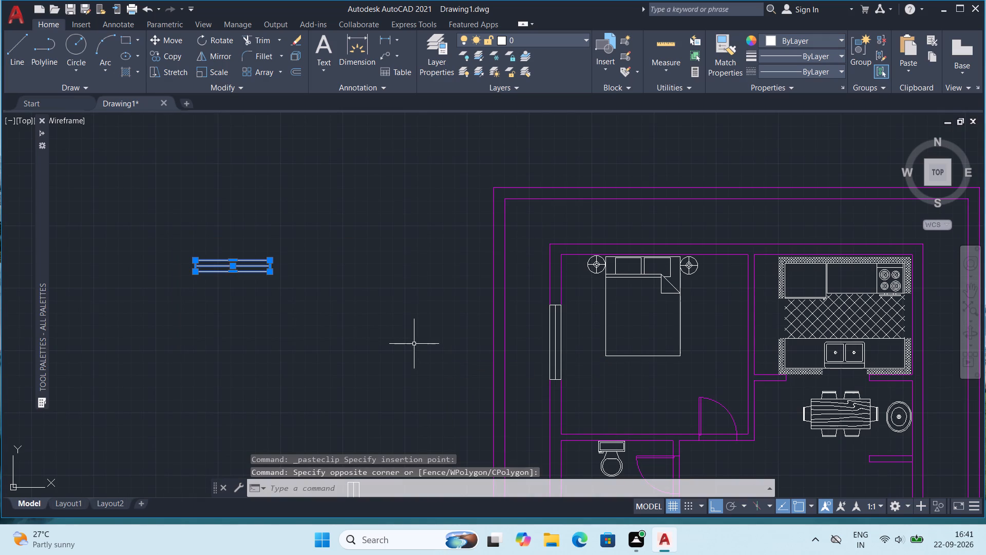
pyautogui.hotkey('ctrl', 'c')
pyautogui.hotkey('ctrl', 'v')
pyautogui.moveTo(669, 333); pyautogui.dragTo(290, 403, button='middle')
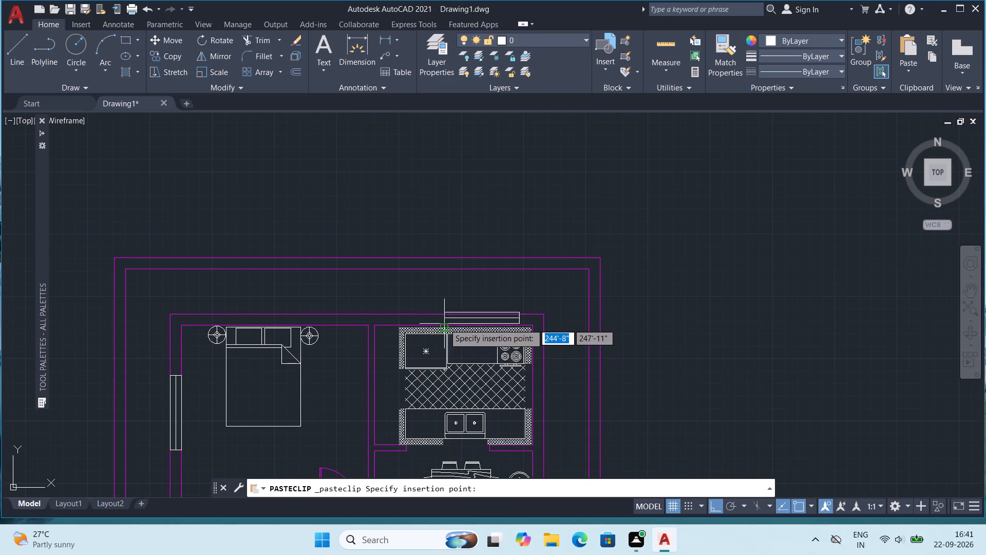
pyautogui.click(442, 324)
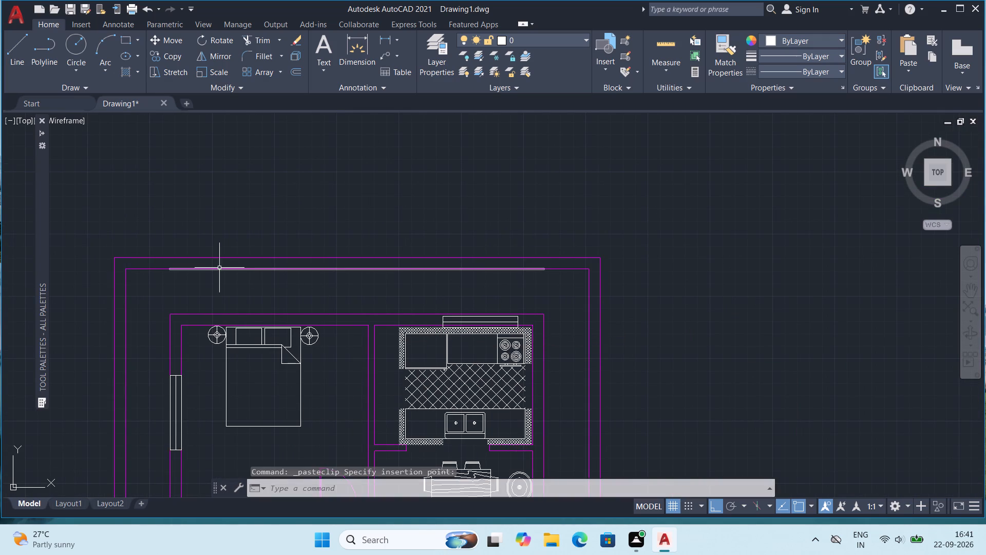
# Move the kitchen window up so its top edge aligns with the outer line of the north wall.
pyautogui.moveTo(268, 263); pyautogui.dragTo(288, 248, button='middle')
pyautogui.scroll(2, 455, 288)
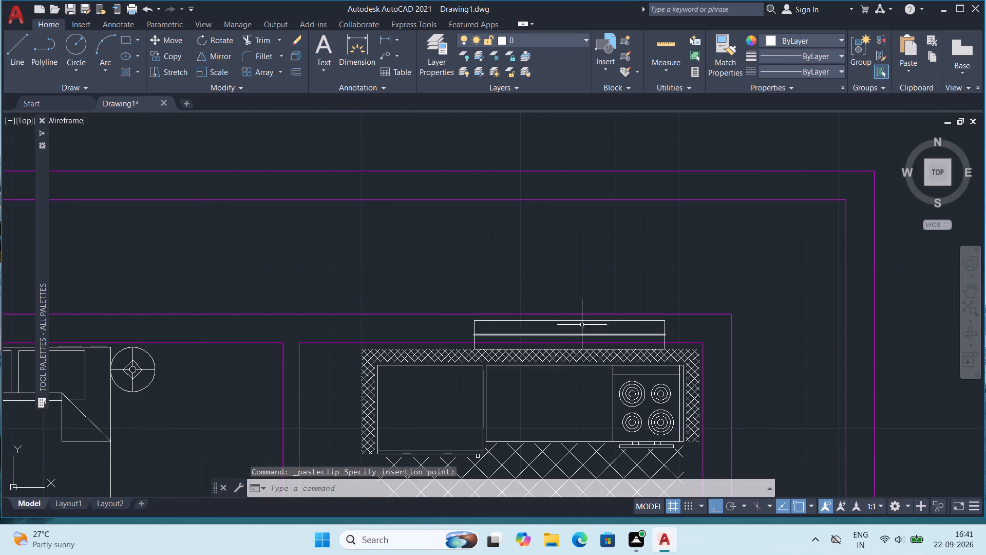
pyautogui.click(640, 319)
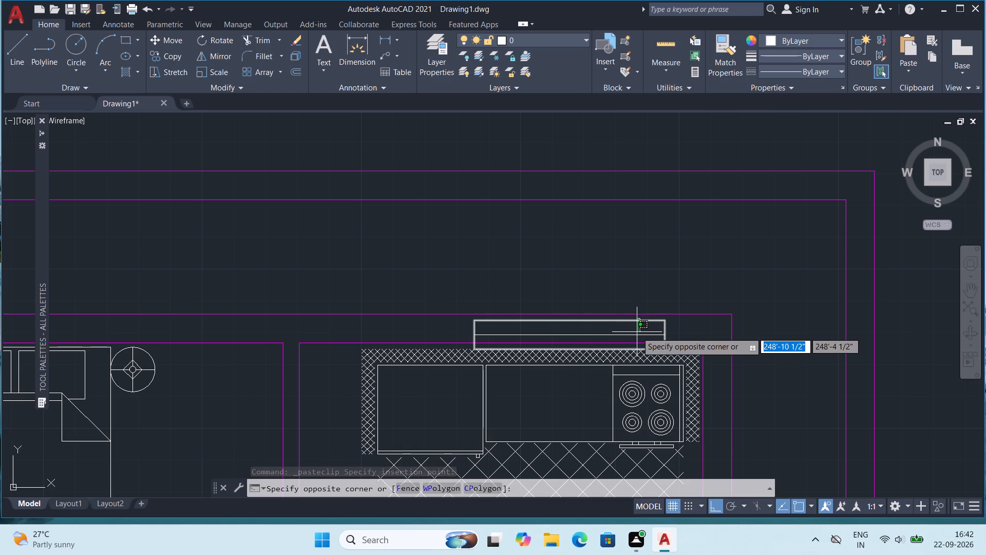
pyautogui.click(637, 332)
pyautogui.click(630, 334)
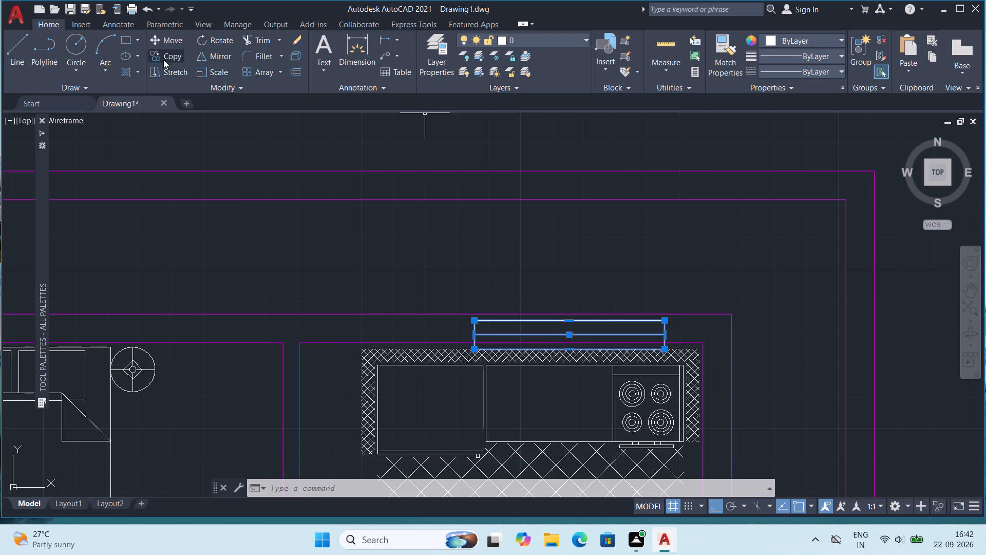
pyautogui.click(164, 41)
pyautogui.scroll(2, 671, 312)
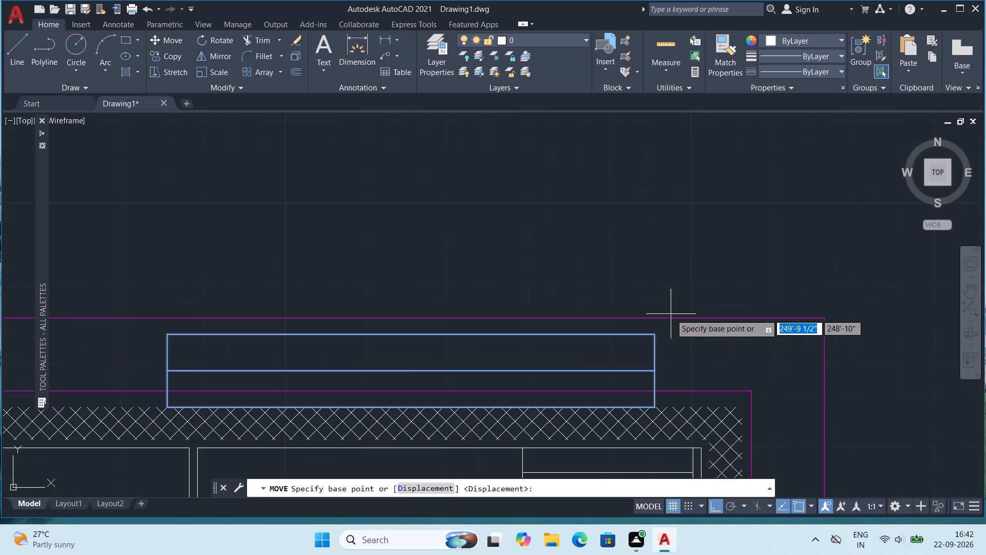
pyautogui.click(654, 334)
pyautogui.click(656, 322)
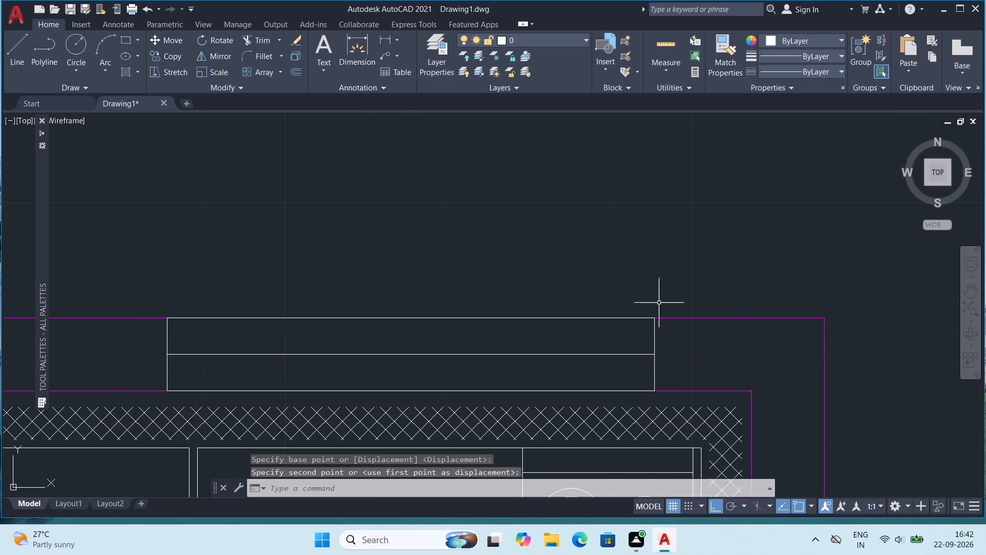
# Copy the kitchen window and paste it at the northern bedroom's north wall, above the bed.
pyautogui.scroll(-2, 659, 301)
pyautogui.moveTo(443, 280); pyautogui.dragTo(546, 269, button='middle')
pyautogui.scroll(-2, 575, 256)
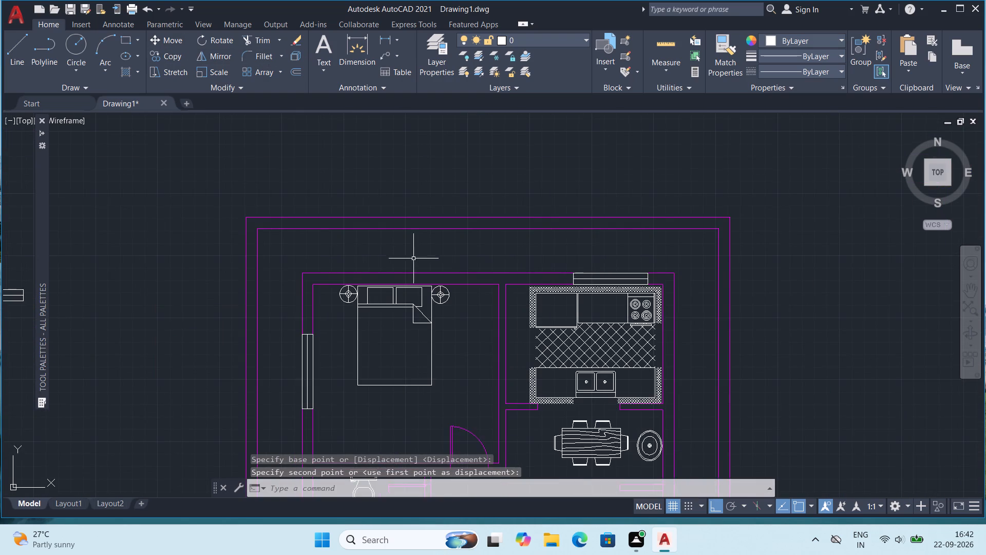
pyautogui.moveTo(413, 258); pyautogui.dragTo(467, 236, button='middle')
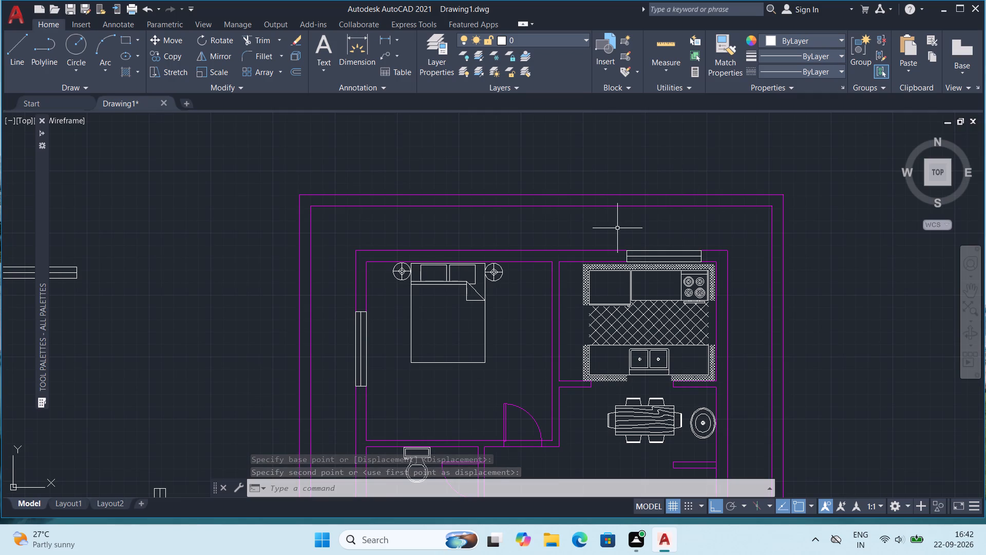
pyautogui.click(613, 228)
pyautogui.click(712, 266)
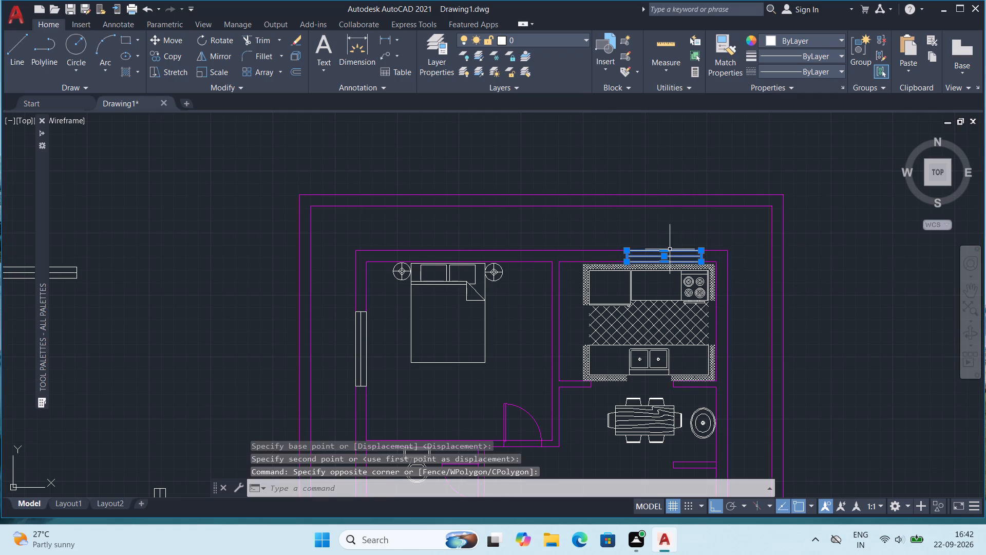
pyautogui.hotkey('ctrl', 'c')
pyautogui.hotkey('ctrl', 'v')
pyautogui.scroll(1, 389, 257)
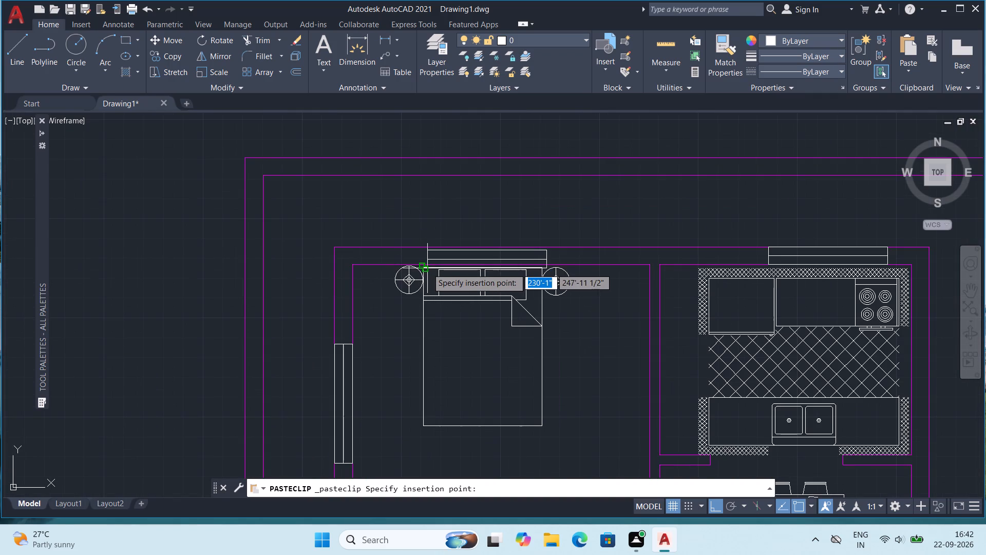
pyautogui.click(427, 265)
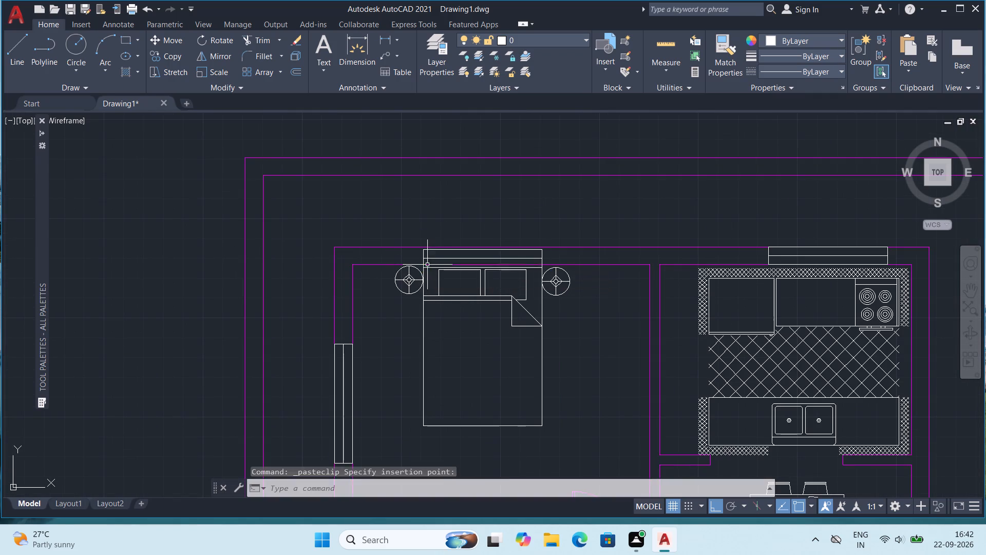
# Erase the misaligned window's rectangle and centre line from the northern bedroom's north wall, above the bed.
pyautogui.scroll(-1, 623, 250)
pyautogui.scroll(3, 555, 260)
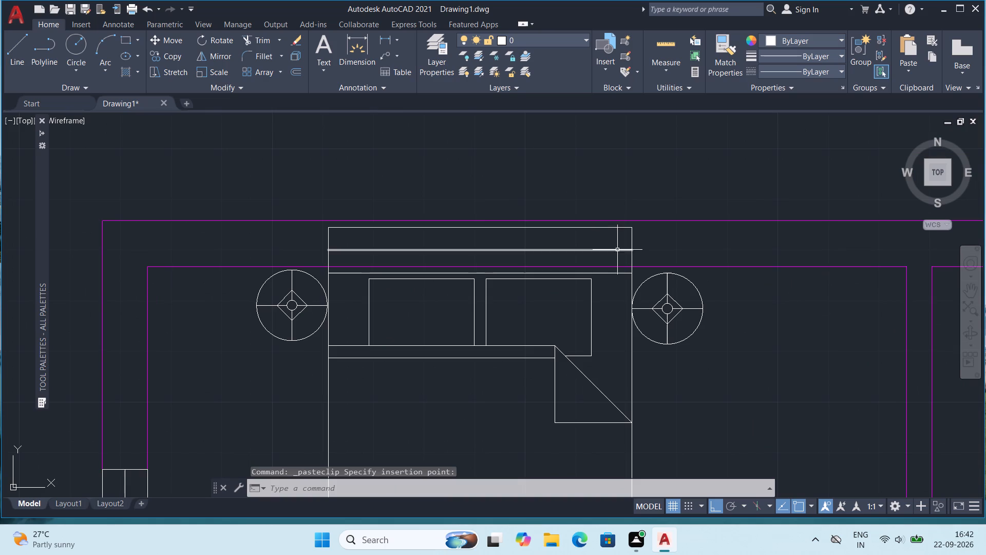
pyautogui.click(632, 236)
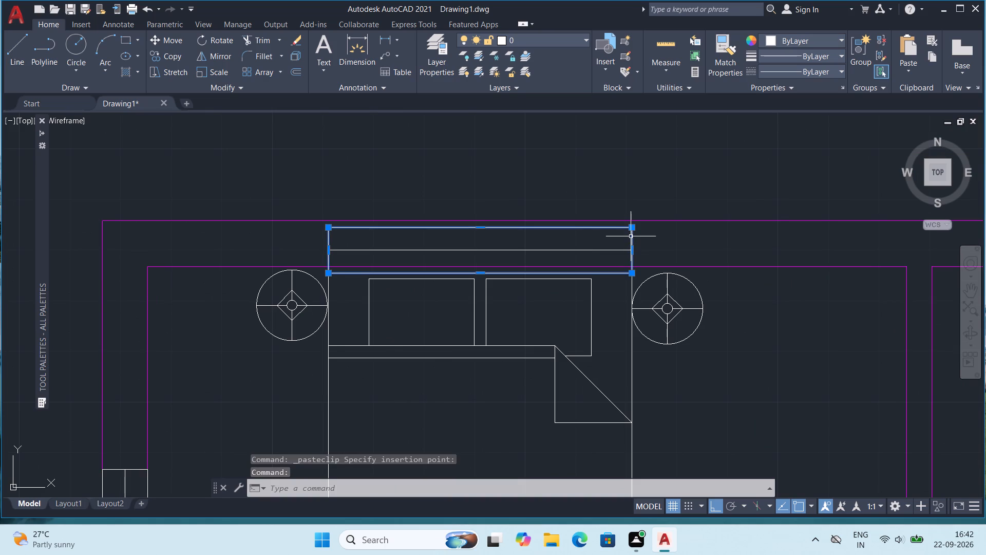
pyautogui.press('Delete')
pyautogui.click(584, 248)
pyautogui.press('Delete')
pyautogui.click(553, 248)
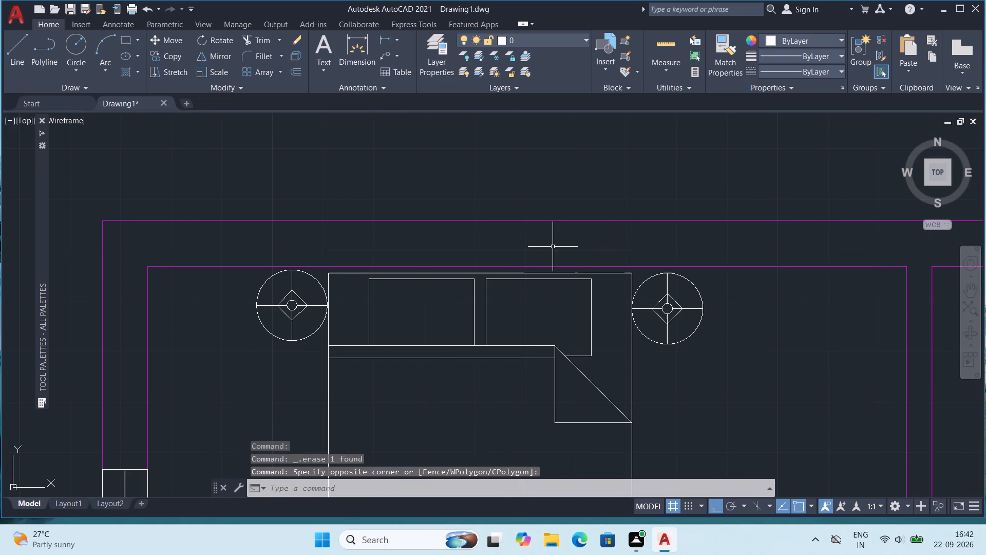
pyautogui.click(554, 250)
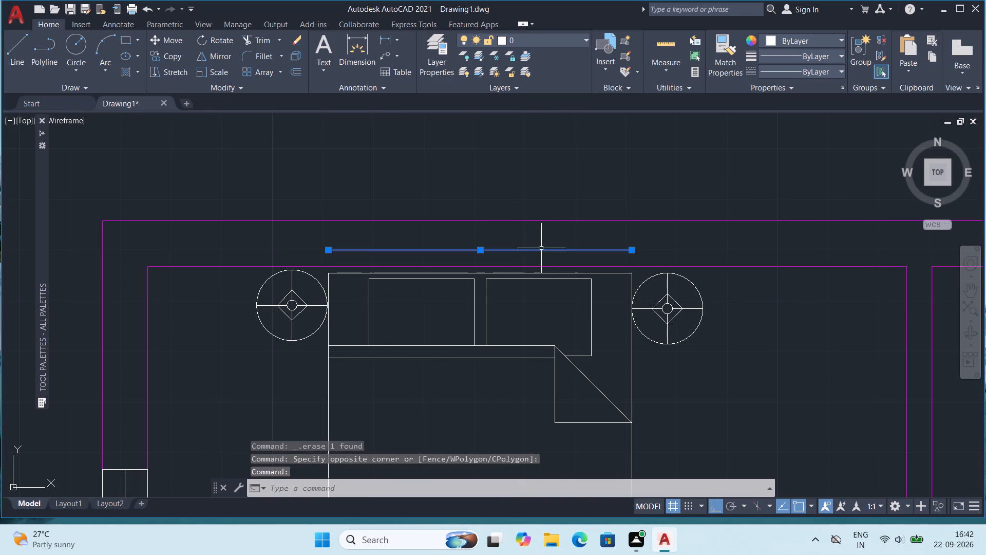
pyautogui.press('Delete')
# Copy the upper loose horizontal window symbol and paste it between the lines of the northern bedroom's north wall, above the bed.
pyautogui.scroll(-3, 519, 269)
pyautogui.moveTo(196, 250); pyautogui.dragTo(294, 230, button='middle')
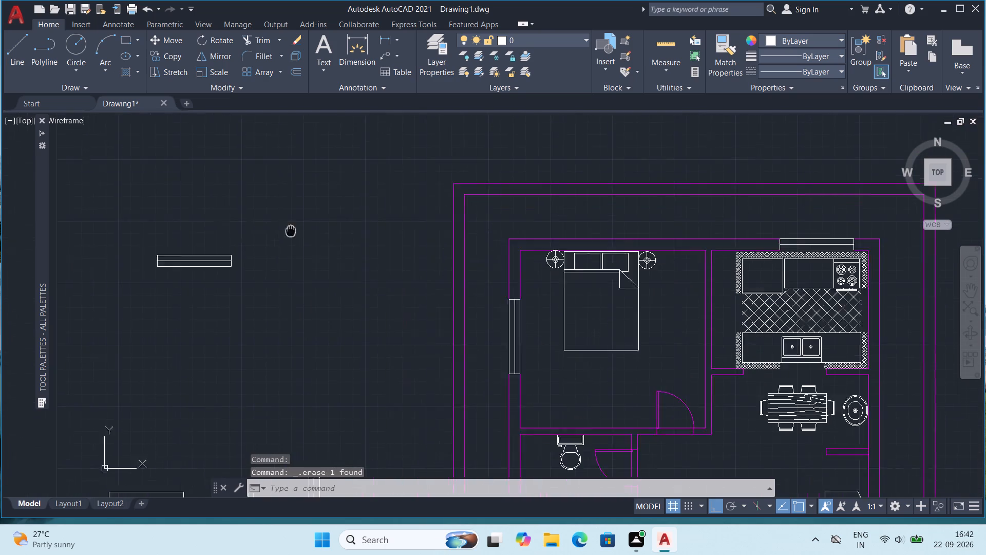
pyautogui.moveTo(294, 230); pyautogui.dragTo(319, 220, button='middle')
pyautogui.click(527, 271)
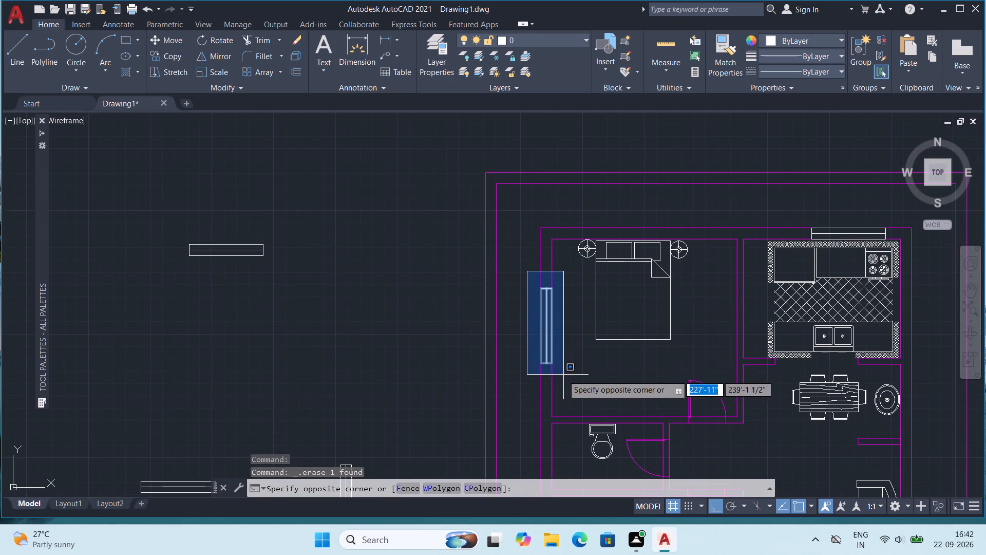
pyautogui.click(560, 383)
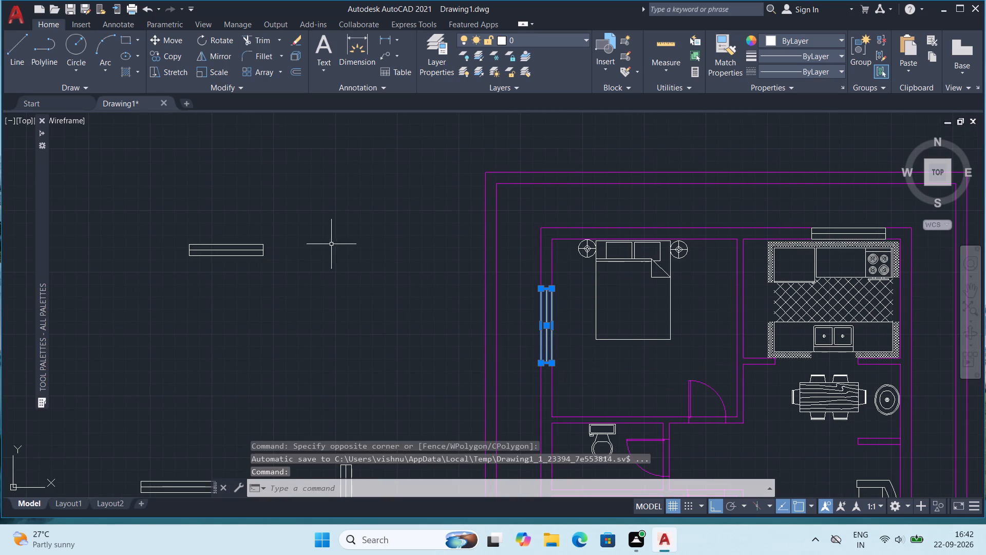
pyautogui.press('Escape')
pyautogui.moveTo(394, 261); pyautogui.dragTo(598, 289, button='middle')
pyautogui.scroll(-1, 596, 276)
pyautogui.click(404, 250)
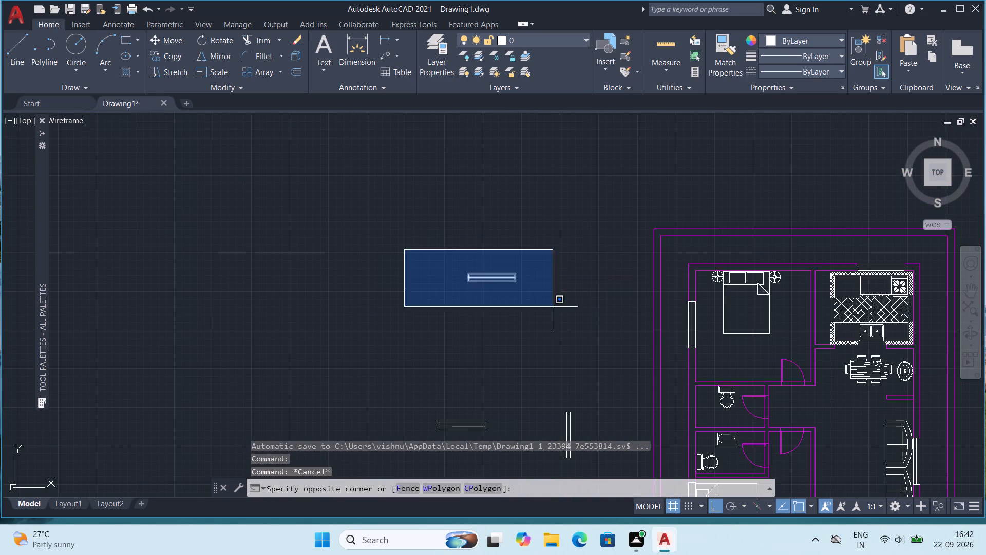
pyautogui.click(605, 321)
pyautogui.hotkey('ctrl', 'c')
pyautogui.hotkey('ctrl', 'v')
pyautogui.moveTo(806, 244); pyautogui.dragTo(515, 307, button='middle')
pyautogui.scroll(3, 386, 340)
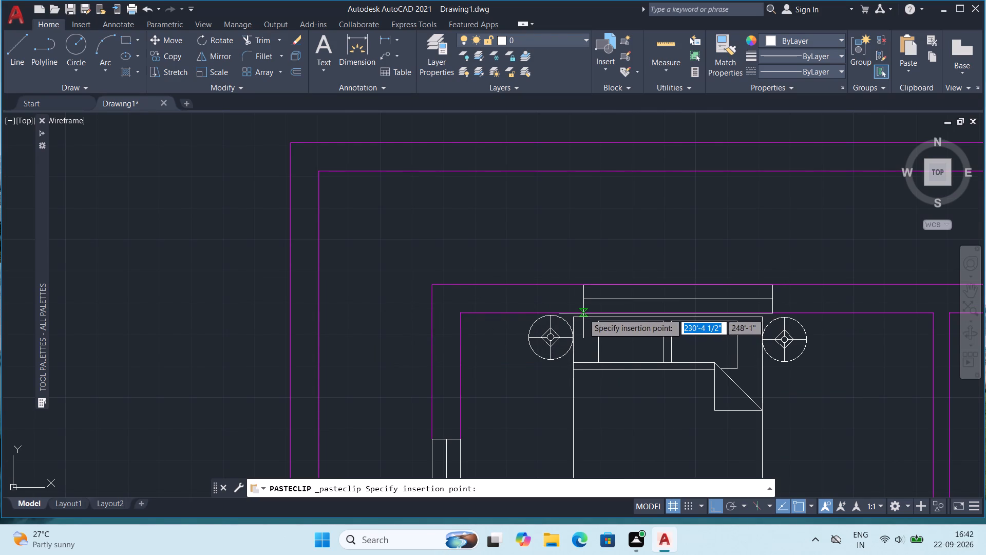
pyautogui.click(583, 311)
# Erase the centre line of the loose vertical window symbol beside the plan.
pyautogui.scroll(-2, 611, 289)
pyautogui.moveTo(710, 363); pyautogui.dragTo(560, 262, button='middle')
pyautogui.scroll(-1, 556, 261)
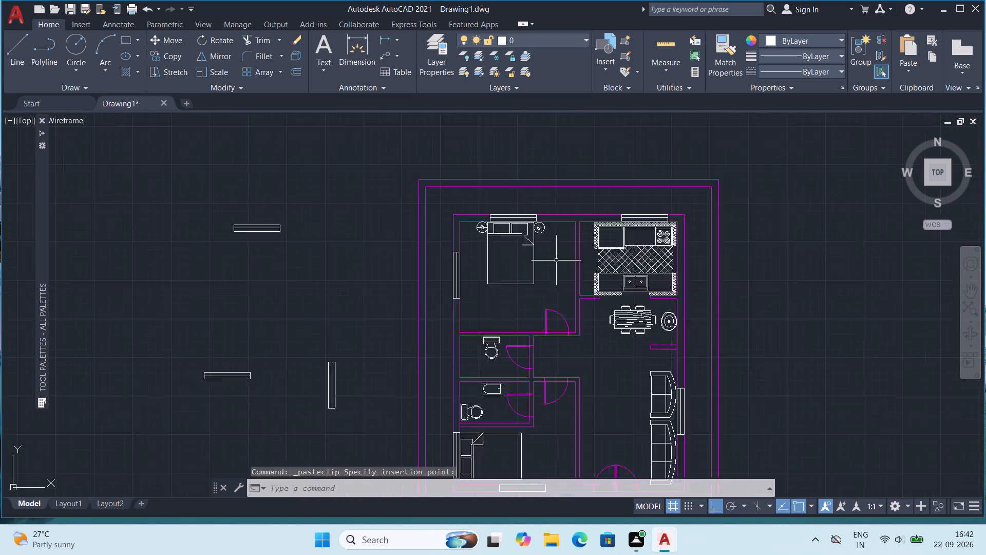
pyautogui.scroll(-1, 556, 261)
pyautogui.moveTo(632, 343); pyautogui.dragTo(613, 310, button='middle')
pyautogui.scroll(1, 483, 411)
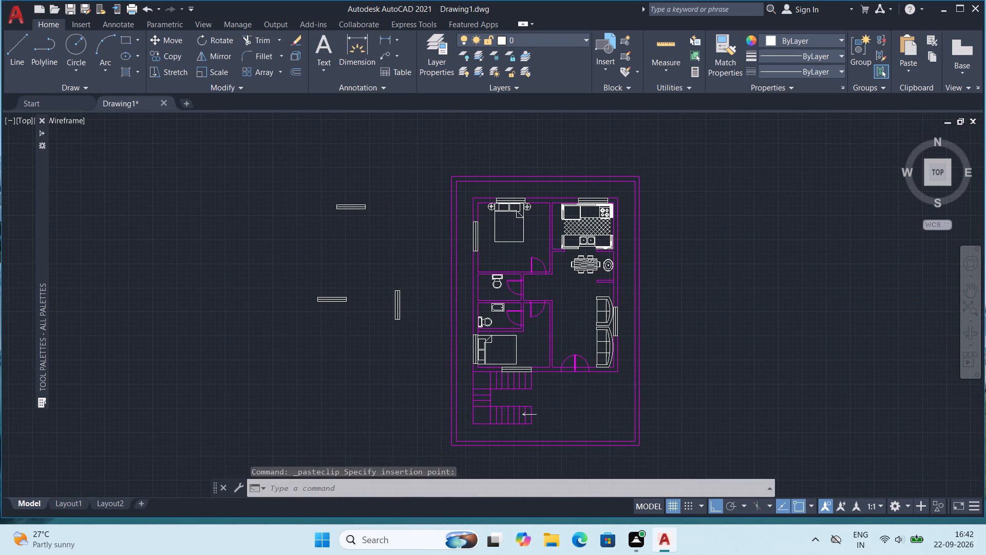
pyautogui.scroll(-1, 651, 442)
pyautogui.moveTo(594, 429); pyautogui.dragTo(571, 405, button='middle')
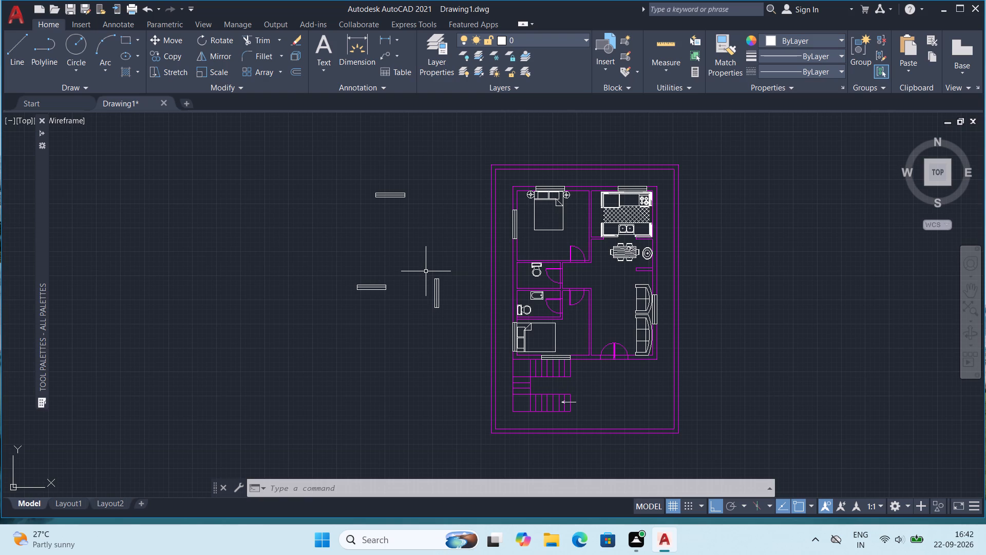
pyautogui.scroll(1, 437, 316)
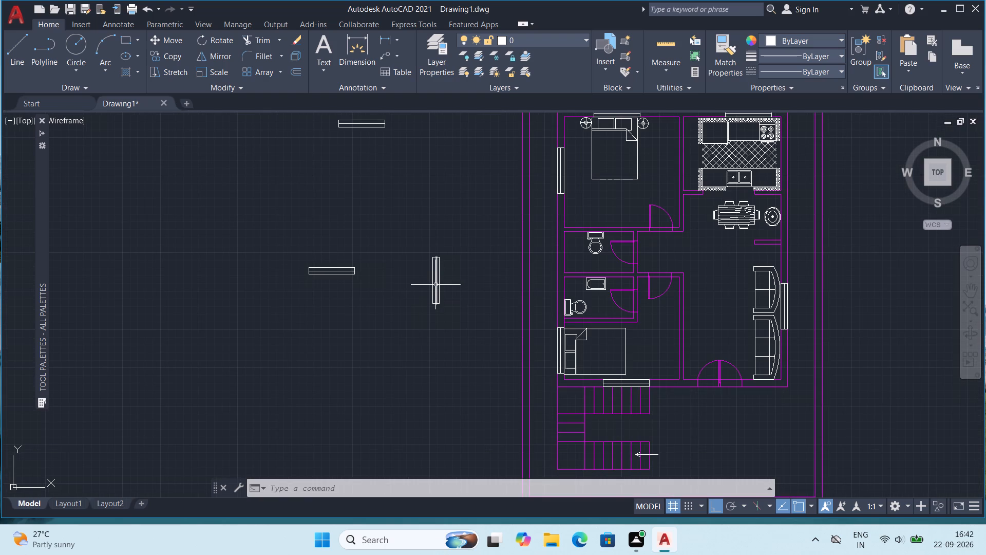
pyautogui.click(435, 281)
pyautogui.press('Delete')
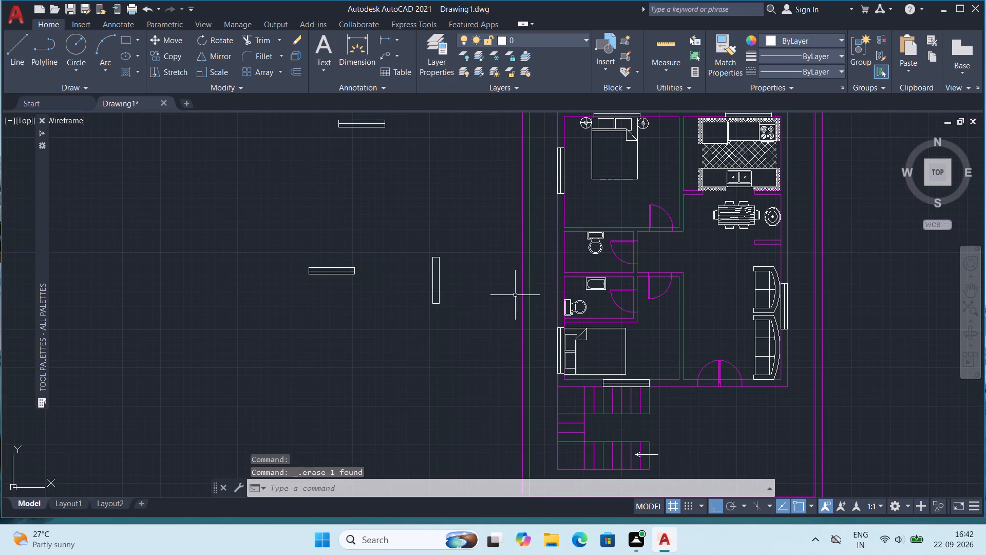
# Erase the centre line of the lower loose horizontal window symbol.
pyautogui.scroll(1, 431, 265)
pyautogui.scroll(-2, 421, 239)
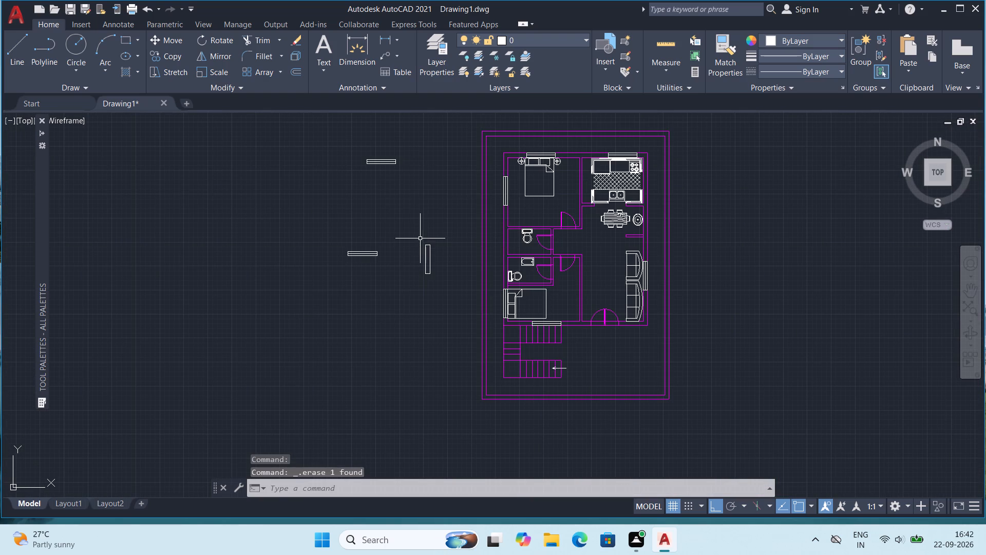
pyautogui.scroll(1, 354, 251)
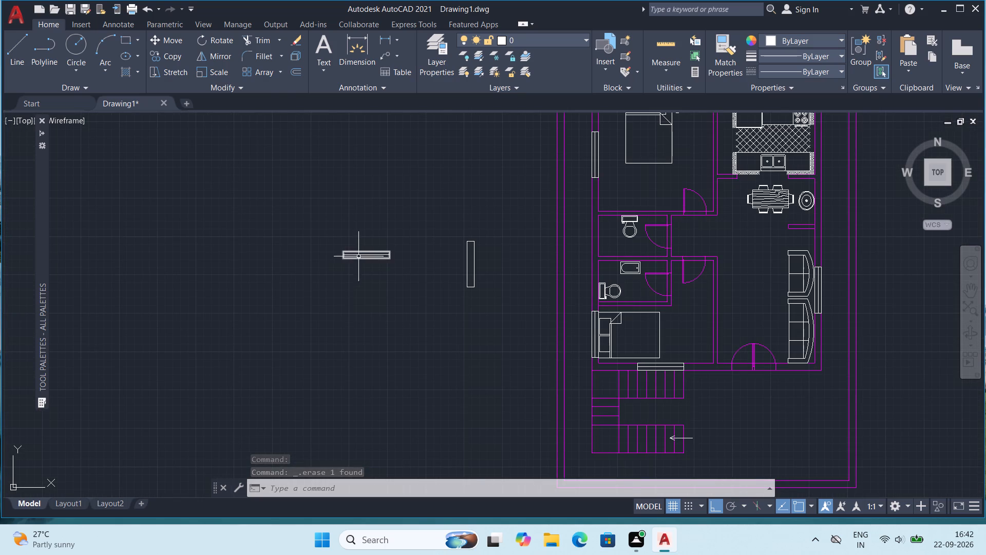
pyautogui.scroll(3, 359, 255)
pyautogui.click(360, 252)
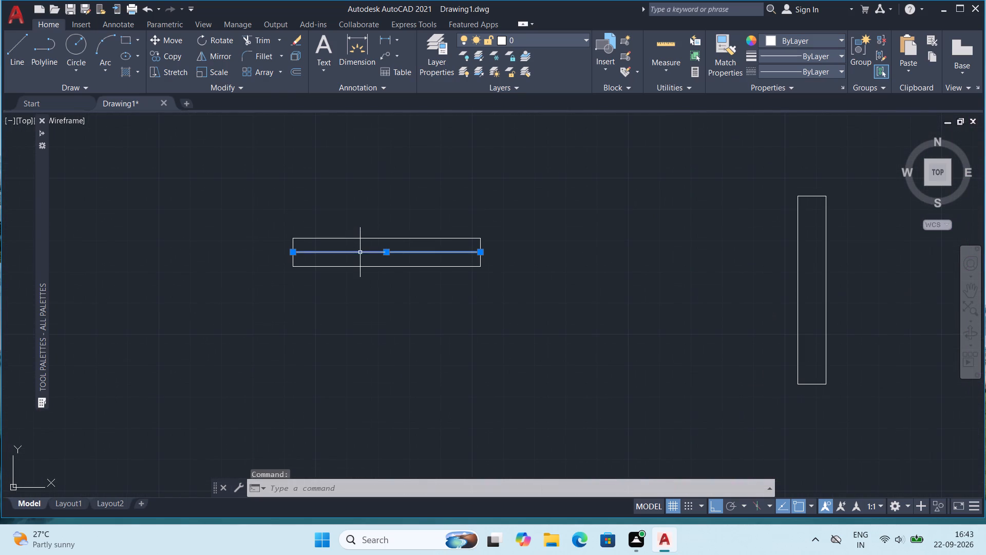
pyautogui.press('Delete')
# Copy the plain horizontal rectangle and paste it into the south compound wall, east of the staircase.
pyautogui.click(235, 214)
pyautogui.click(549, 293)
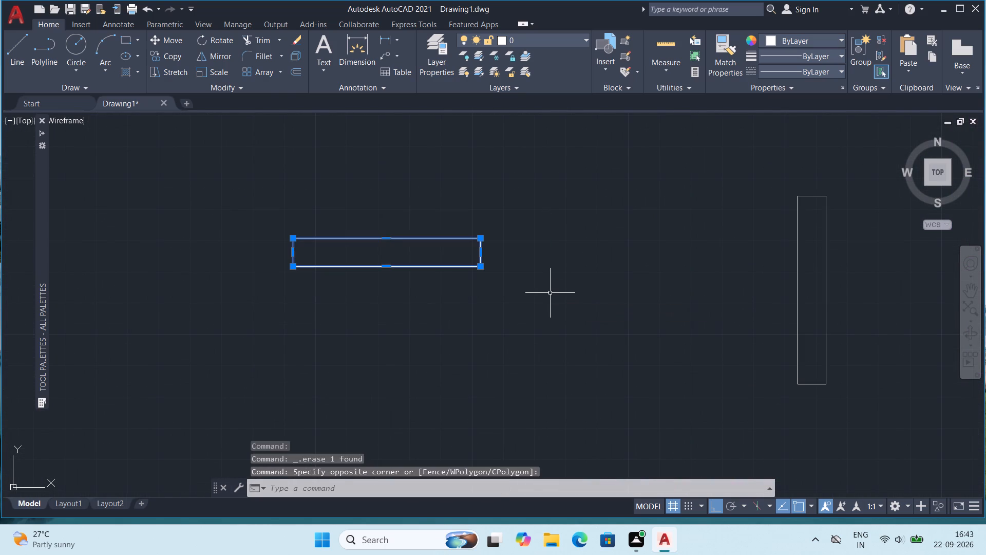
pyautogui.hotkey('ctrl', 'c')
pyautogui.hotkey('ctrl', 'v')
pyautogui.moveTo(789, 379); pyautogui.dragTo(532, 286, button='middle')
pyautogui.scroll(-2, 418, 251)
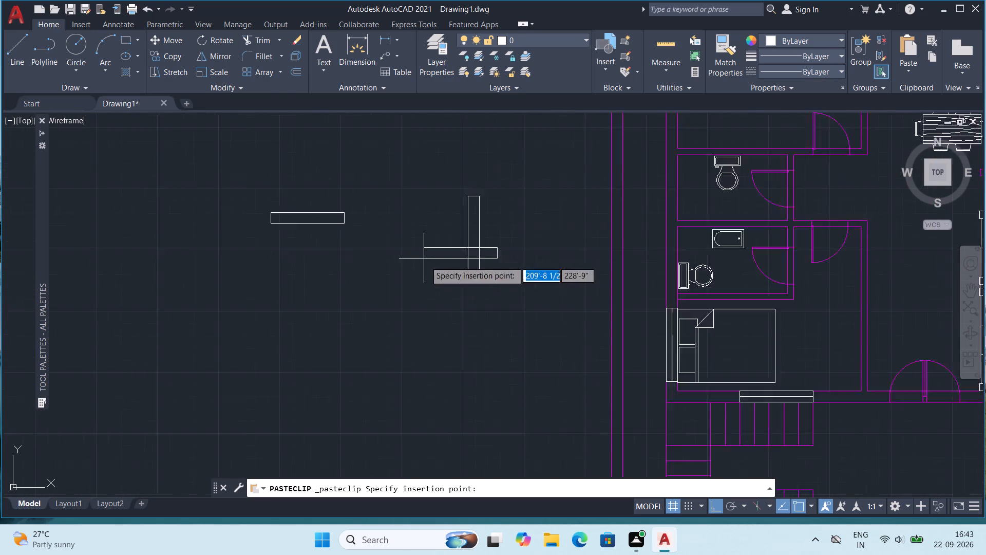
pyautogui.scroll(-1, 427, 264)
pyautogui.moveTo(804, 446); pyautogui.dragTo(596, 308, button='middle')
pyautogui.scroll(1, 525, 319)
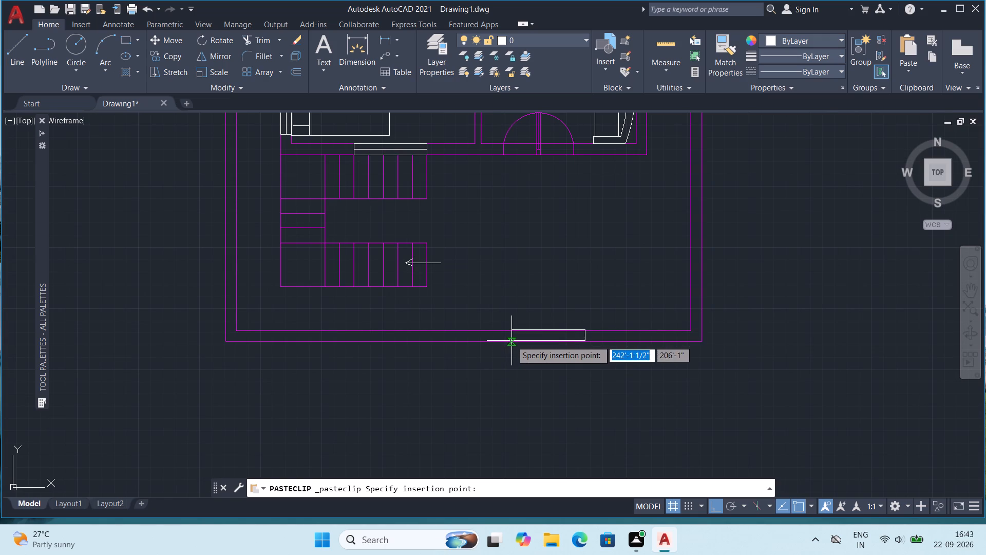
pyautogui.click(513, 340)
# Erase all the leftover loose window symbols beside the plan.
pyautogui.scroll(-1, 563, 302)
pyautogui.moveTo(573, 280); pyautogui.dragTo(587, 313, button='middle')
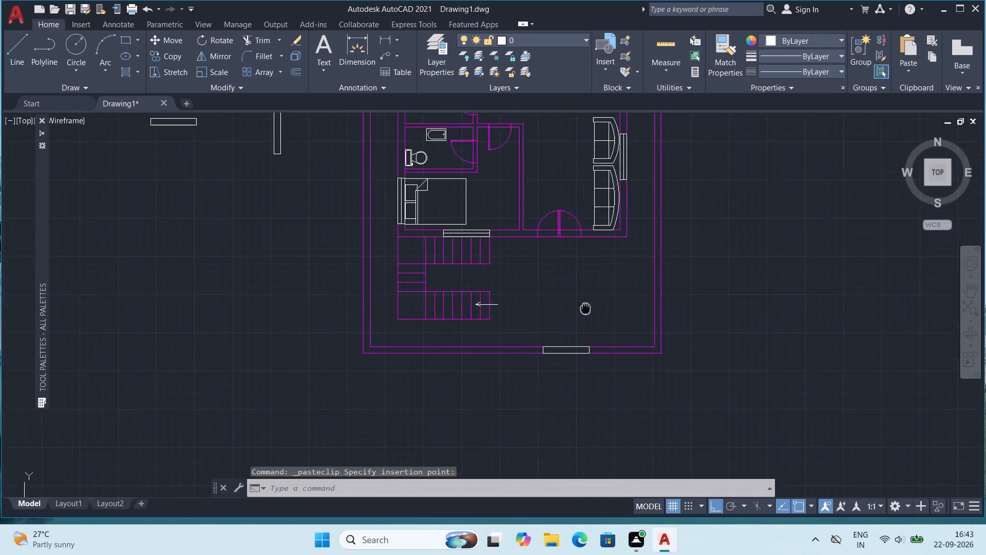
pyautogui.moveTo(587, 313); pyautogui.dragTo(604, 361, button='middle')
pyautogui.scroll(-1, 604, 363)
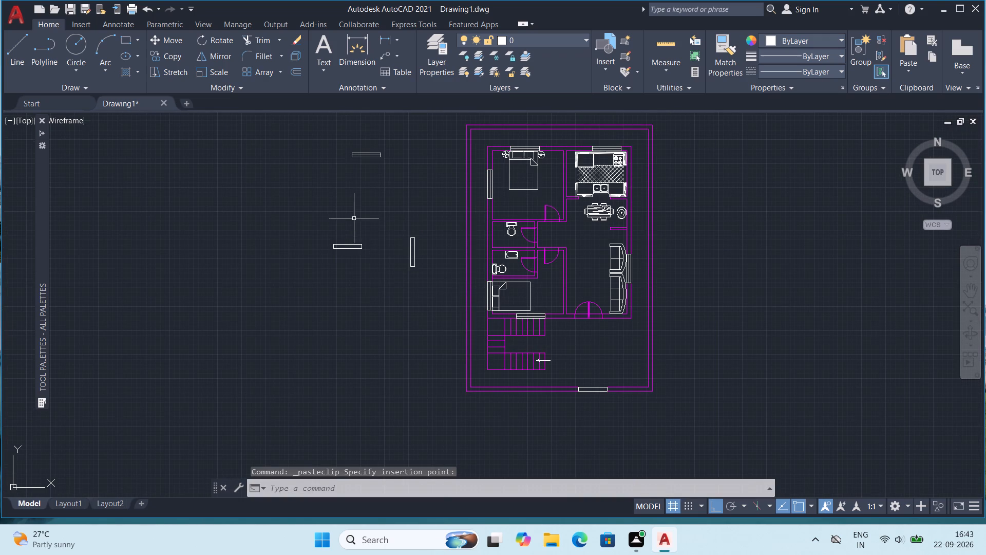
pyautogui.moveTo(354, 216); pyautogui.dragTo(351, 230, button='middle')
pyautogui.click(306, 146)
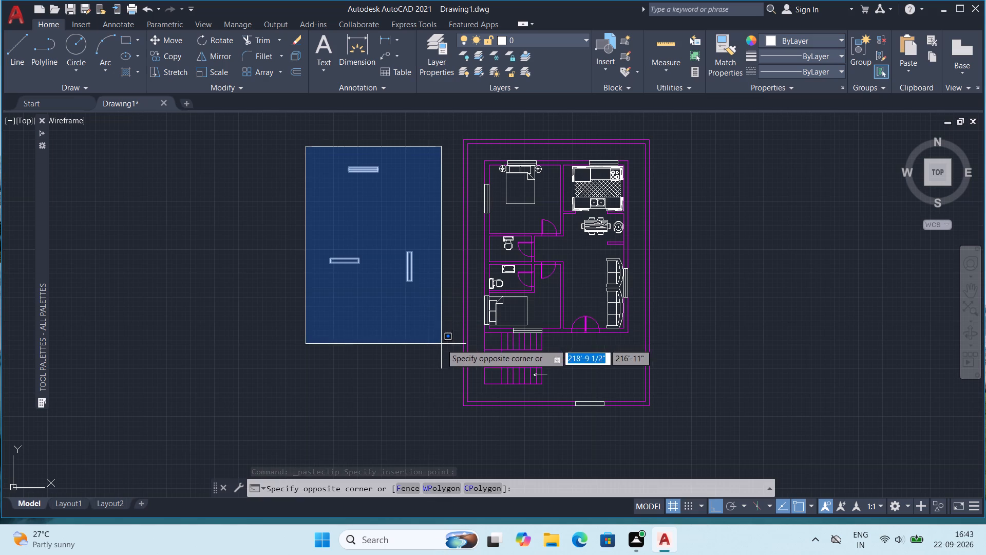
pyautogui.click(442, 344)
pyautogui.press('Delete')
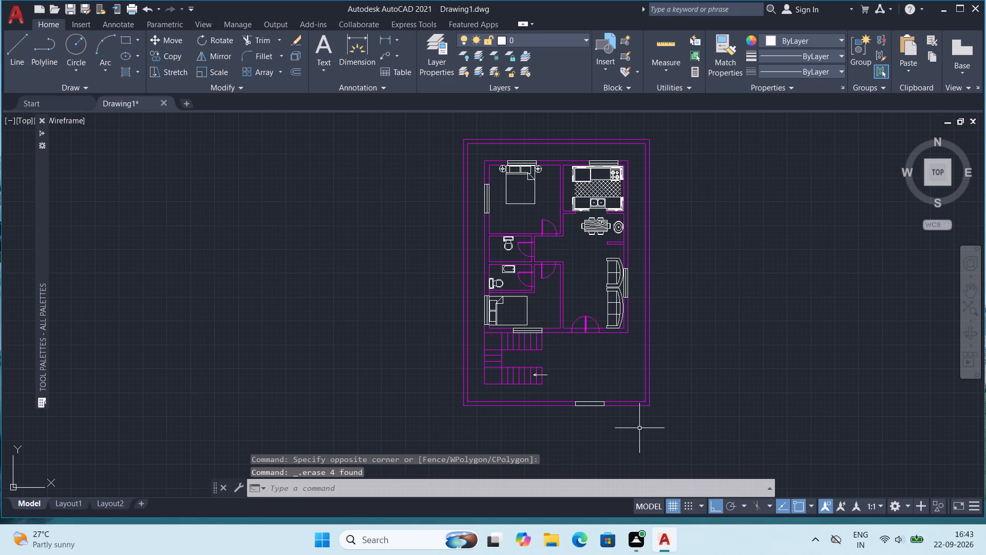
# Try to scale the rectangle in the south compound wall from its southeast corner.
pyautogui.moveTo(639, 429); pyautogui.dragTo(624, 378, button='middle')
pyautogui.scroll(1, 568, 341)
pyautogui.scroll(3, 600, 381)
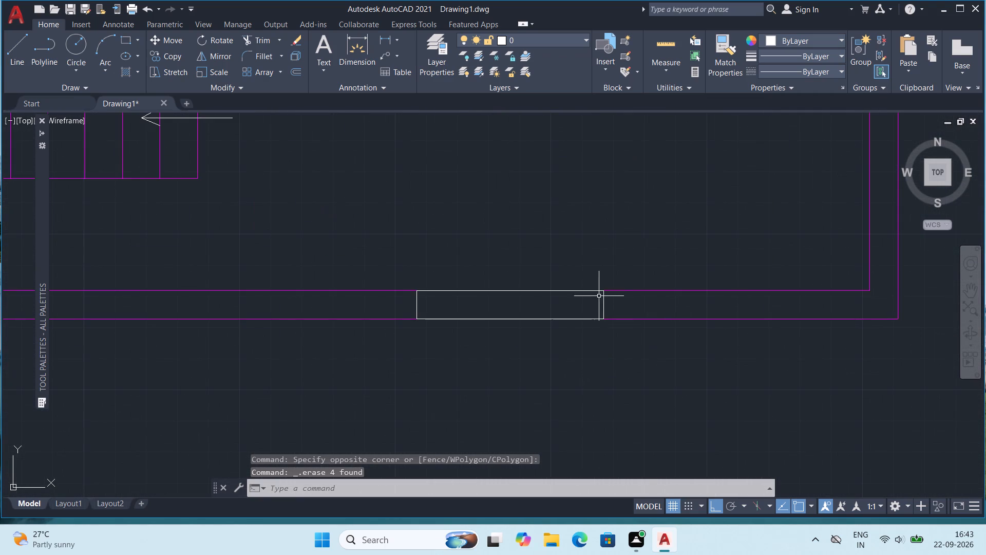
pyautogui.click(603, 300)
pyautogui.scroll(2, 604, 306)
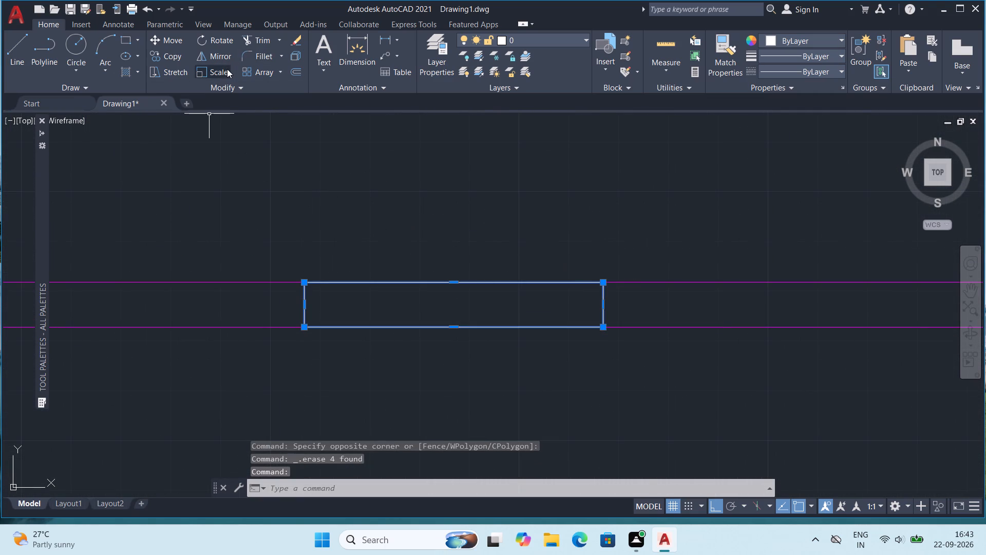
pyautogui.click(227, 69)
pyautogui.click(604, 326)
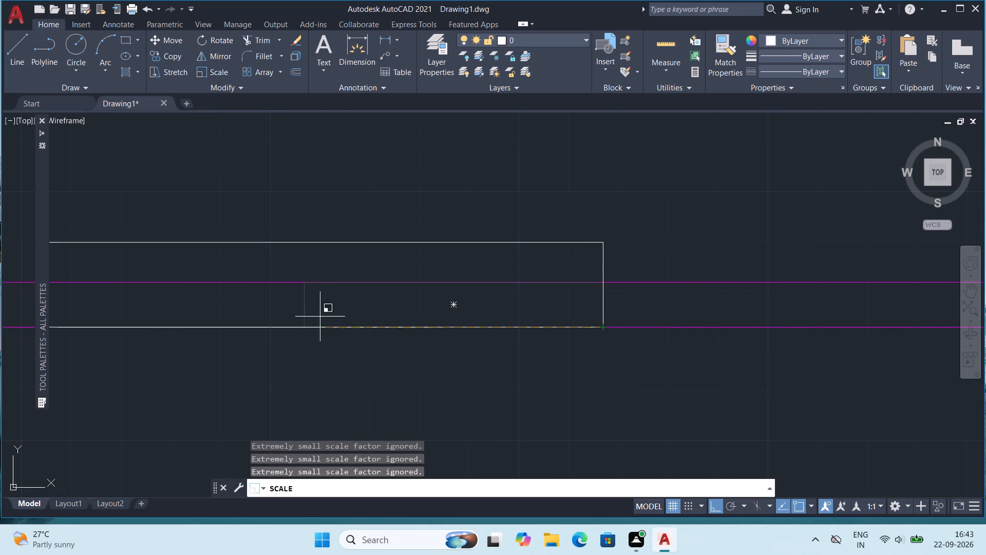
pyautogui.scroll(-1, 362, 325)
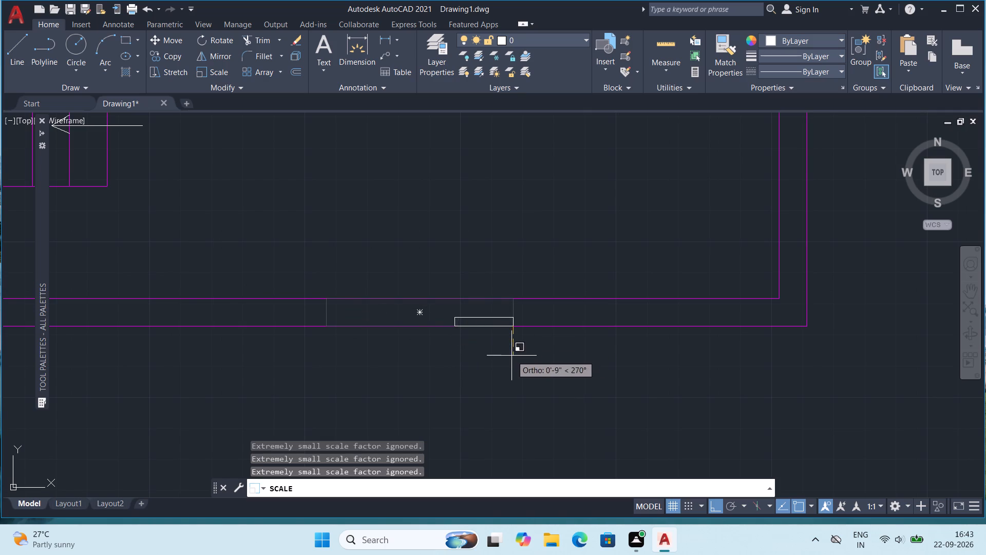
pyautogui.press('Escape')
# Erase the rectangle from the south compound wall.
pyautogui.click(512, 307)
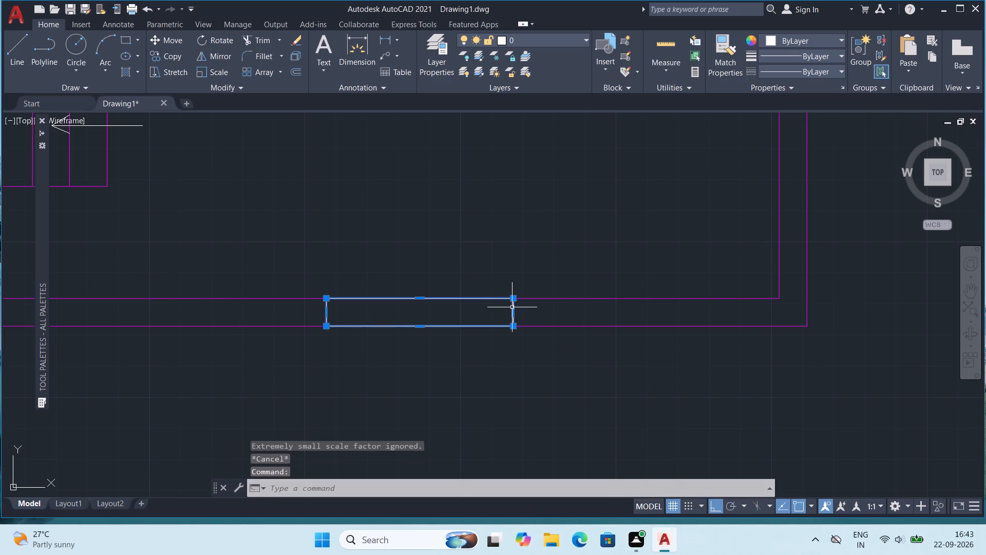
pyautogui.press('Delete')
# Draw a 7' by 9" rectangle in the empty area west of the plan.
pyautogui.scroll(-4, 269, 228)
pyautogui.moveTo(383, 259); pyautogui.dragTo(637, 320, button='middle')
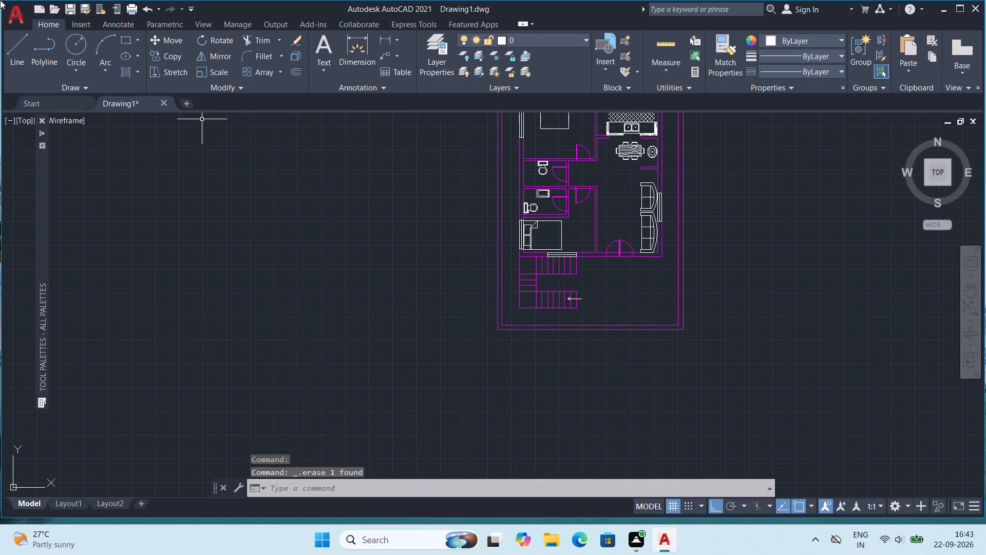
pyautogui.click(130, 40)
pyautogui.click(141, 157)
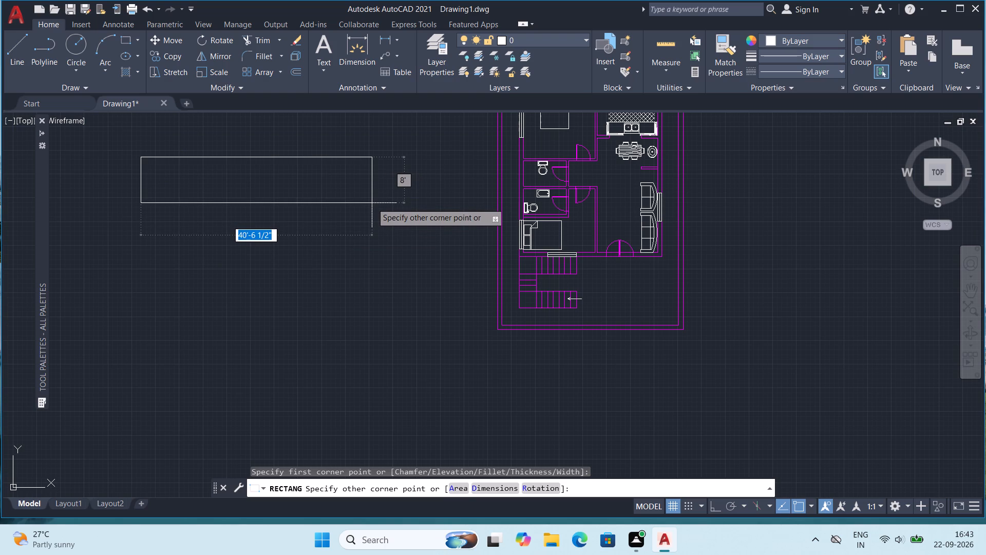
pyautogui.write("7'")
pyautogui.press('Tab')
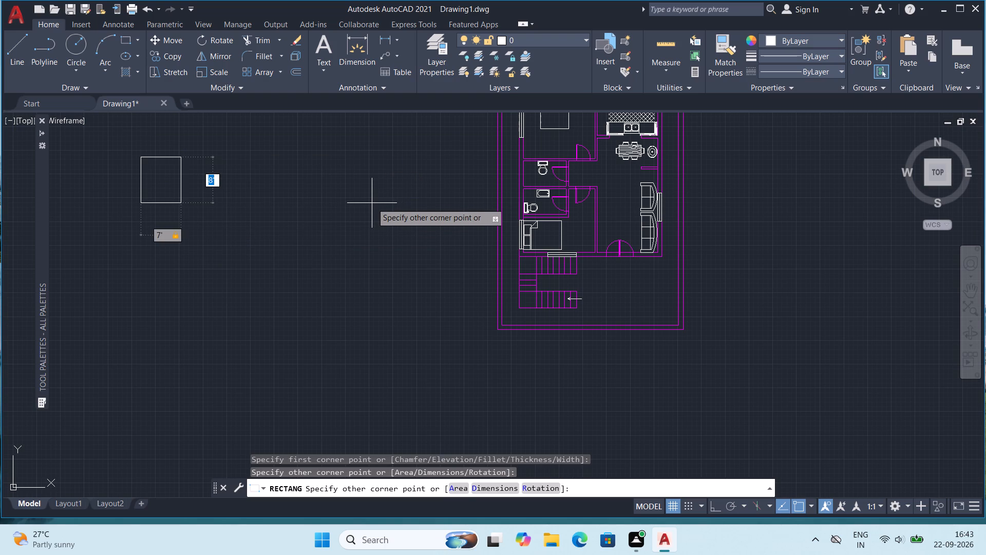
pyautogui.press('7')
pyautogui.press('BackSpace')
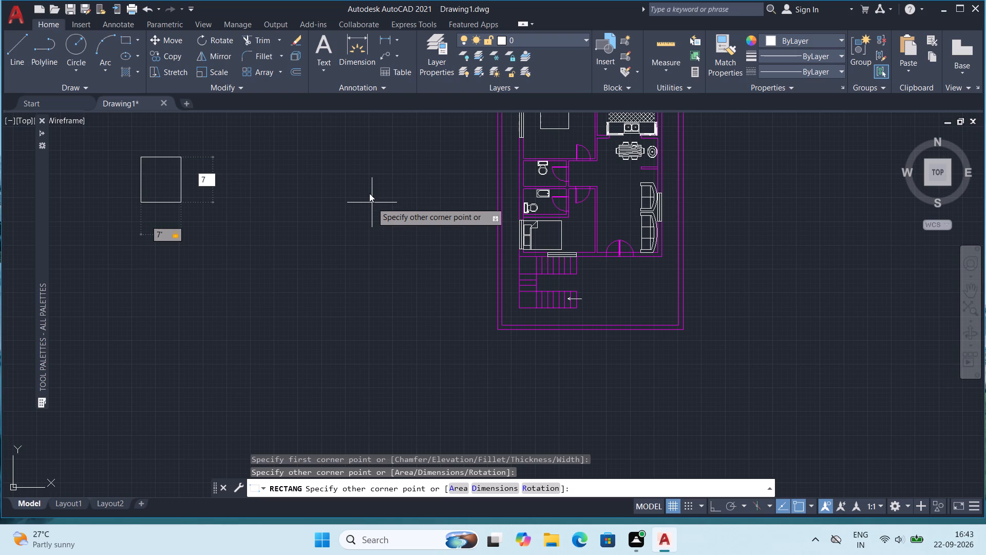
pyautogui.write('9"')
pyautogui.press('Return')
# Copy the 7' by 9" rectangle and paste it into the south compound wall, southeast of the staircase.
pyautogui.scroll(2, 181, 149)
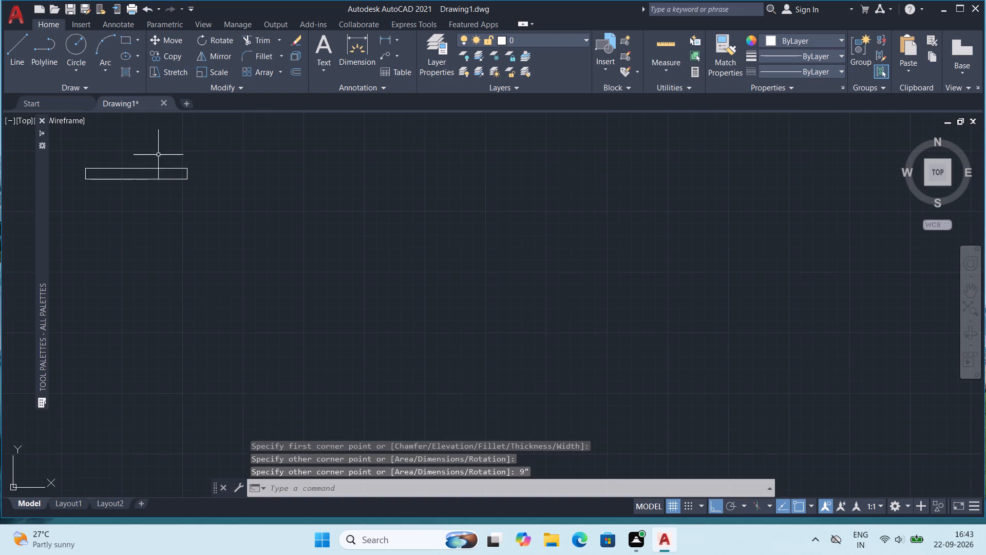
pyautogui.click(74, 148)
pyautogui.click(209, 200)
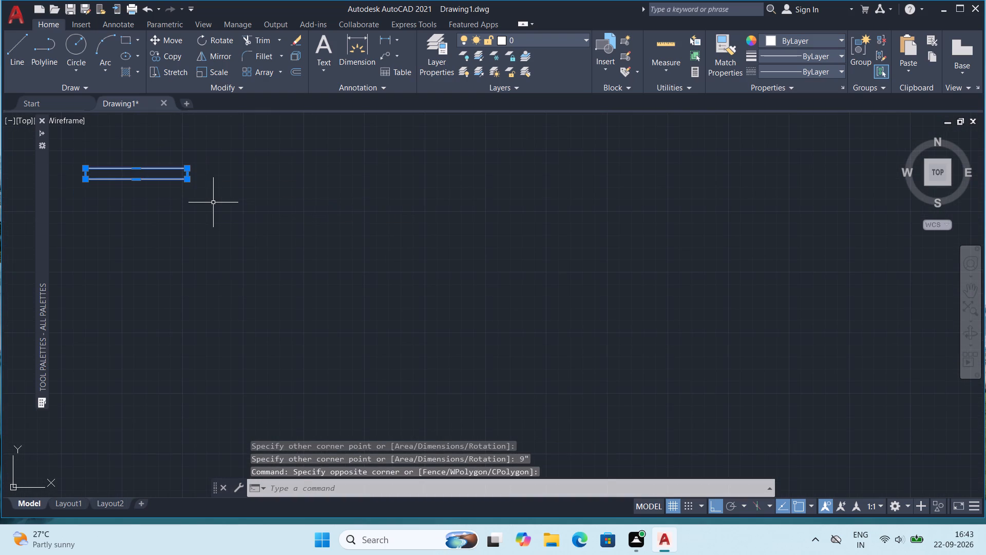
pyautogui.hotkey('ctrl', 'c')
pyautogui.hotkey('ctrl', 'v')
pyautogui.scroll(-3, 504, 223)
pyautogui.moveTo(683, 342); pyautogui.dragTo(413, 293, button='middle')
pyautogui.scroll(3, 413, 260)
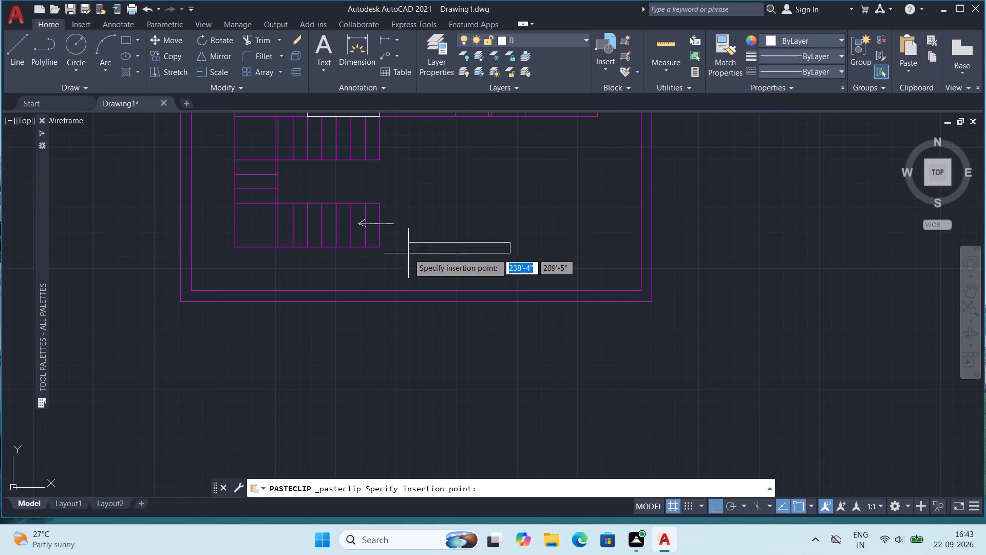
pyautogui.click(458, 301)
# Erase the original 7' by 9" rectangle from the empty area west of the plan.
pyautogui.scroll(-2, 506, 247)
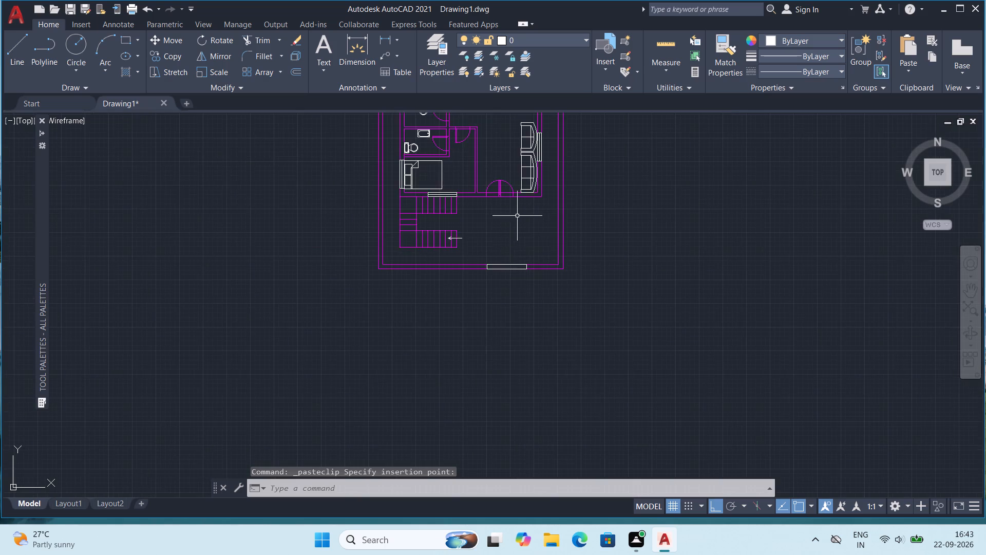
pyautogui.moveTo(519, 216); pyautogui.dragTo(547, 308, button='middle')
pyautogui.moveTo(552, 233); pyautogui.dragTo(565, 303, button='middle')
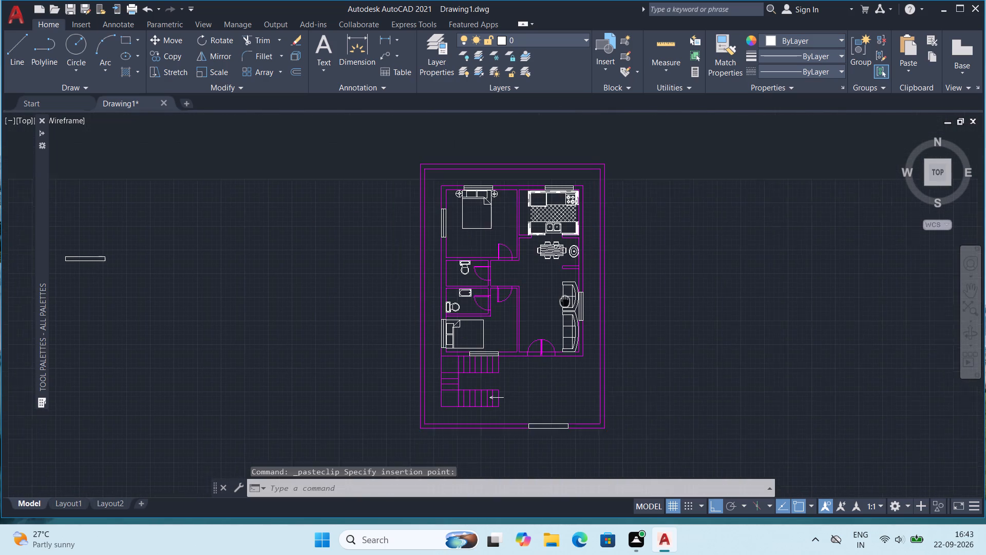
pyautogui.moveTo(565, 303); pyautogui.dragTo(565, 301, button='middle')
pyautogui.moveTo(194, 244); pyautogui.dragTo(513, 240, button='middle')
pyautogui.click(342, 227)
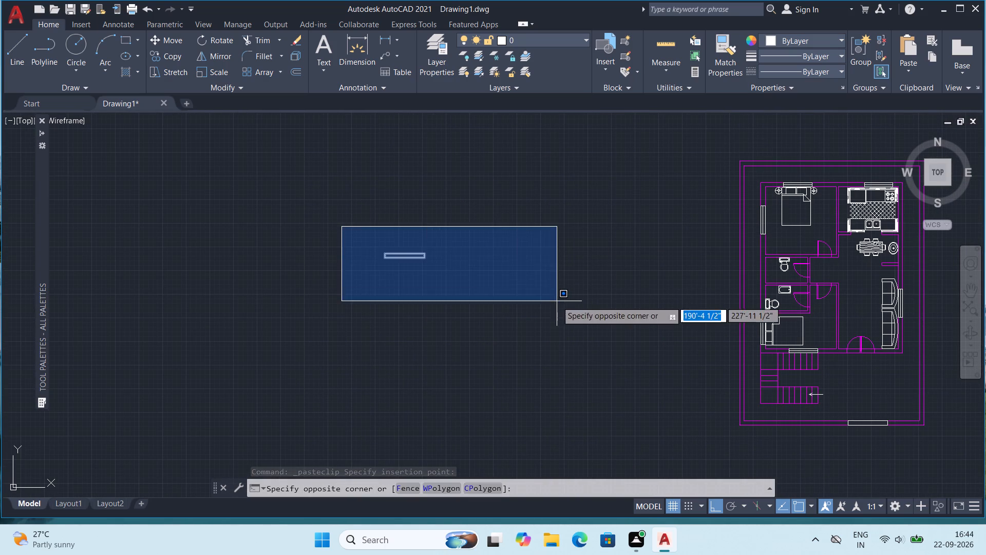
pyautogui.click(557, 301)
pyautogui.press('Delete')
# Examine the room layout, door openings, furniture and compound wall across the whole house plan.
pyautogui.scroll(-1, 663, 303)
pyautogui.moveTo(816, 298); pyautogui.dragTo(658, 266, button='middle')
pyautogui.scroll(2, 656, 266)
pyautogui.scroll(-1, 599, 265)
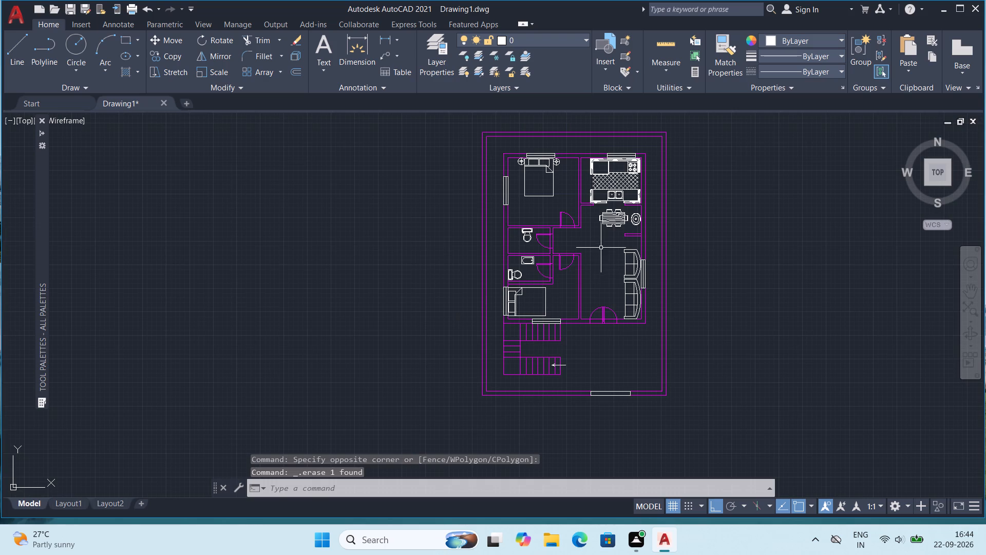
pyautogui.moveTo(600, 247); pyautogui.dragTo(557, 279, button='middle')
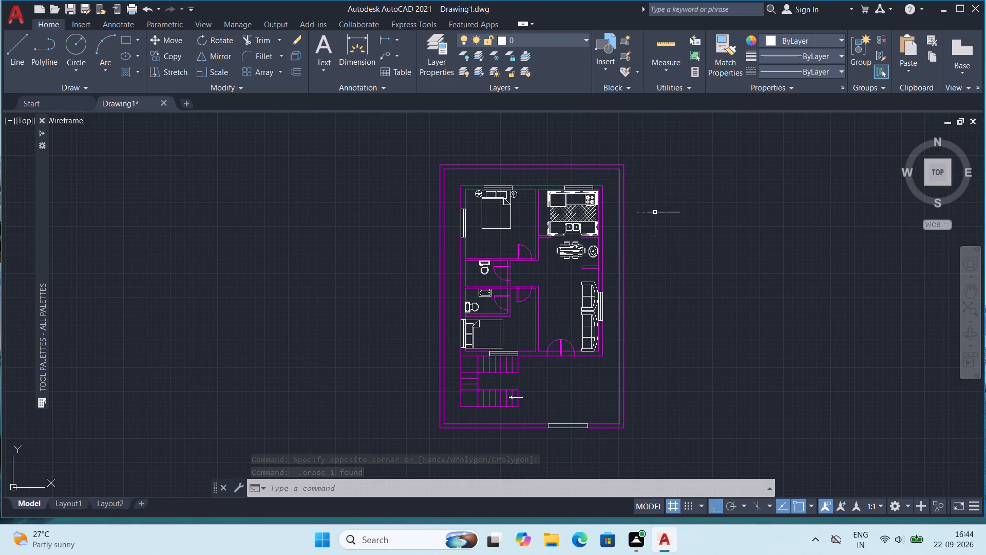
pyautogui.scroll(2, 631, 242)
pyautogui.scroll(2, 530, 323)
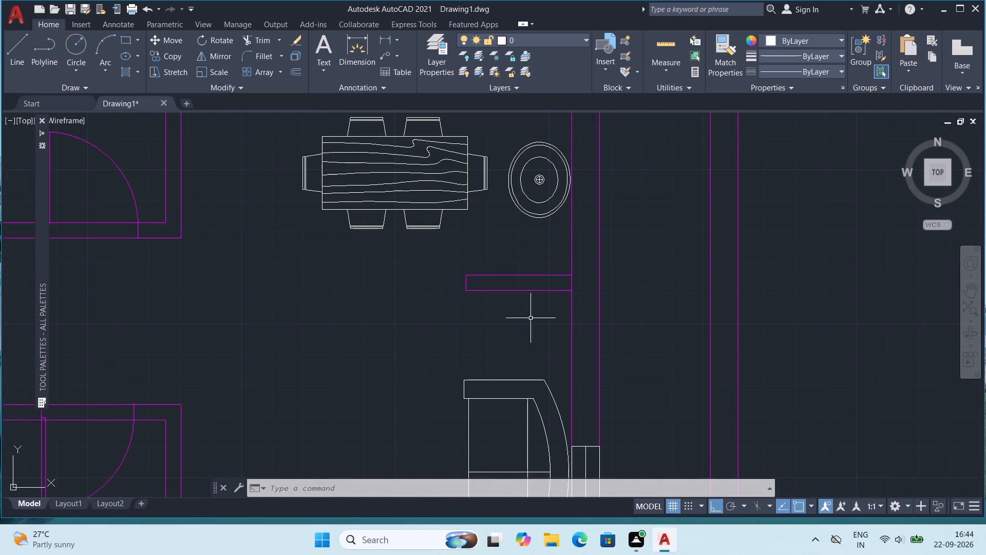
pyautogui.moveTo(628, 247); pyautogui.dragTo(733, 349, button='middle')
pyautogui.scroll(-1, 771, 331)
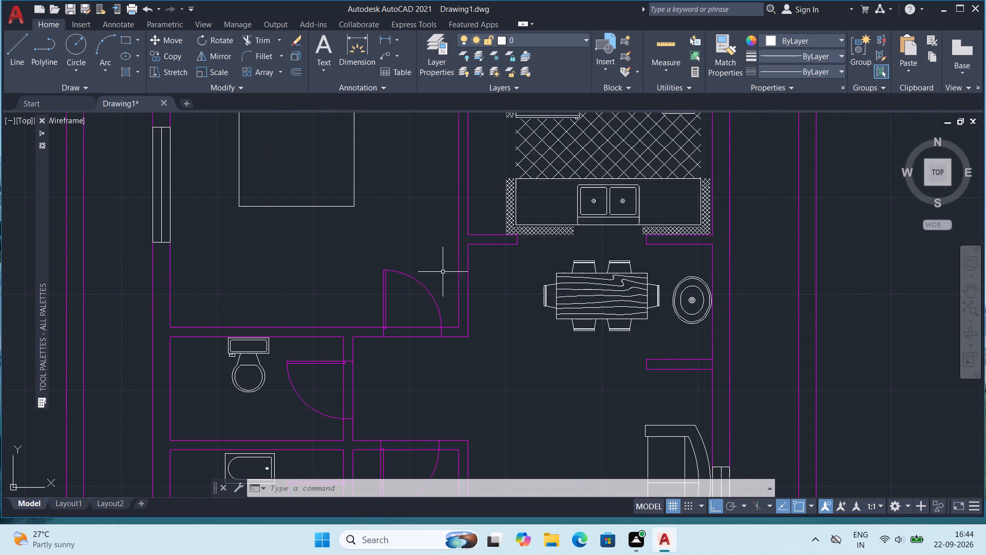
pyautogui.scroll(-1, 477, 277)
pyautogui.scroll(1, 449, 343)
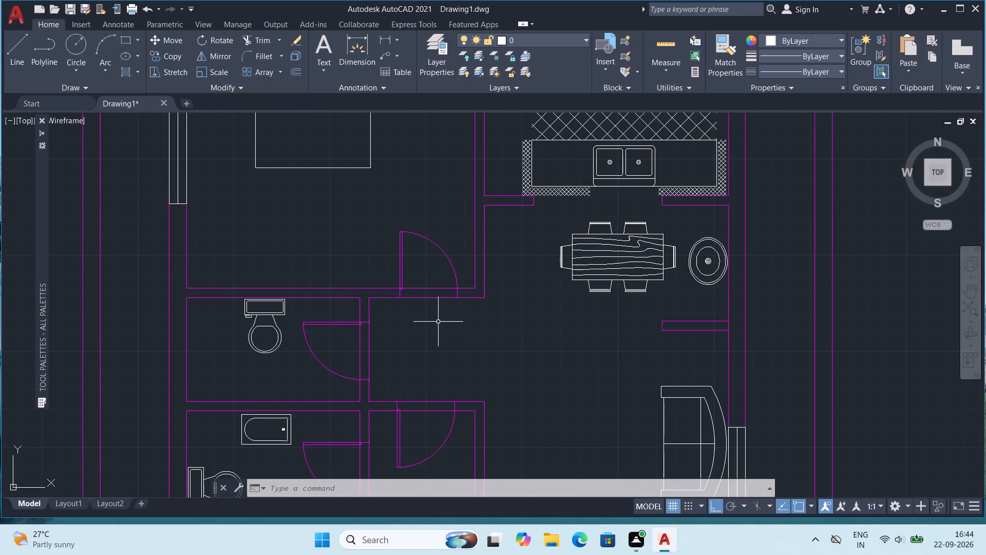
pyautogui.scroll(2, 429, 321)
pyautogui.scroll(-2, 428, 320)
pyautogui.scroll(-1, 536, 342)
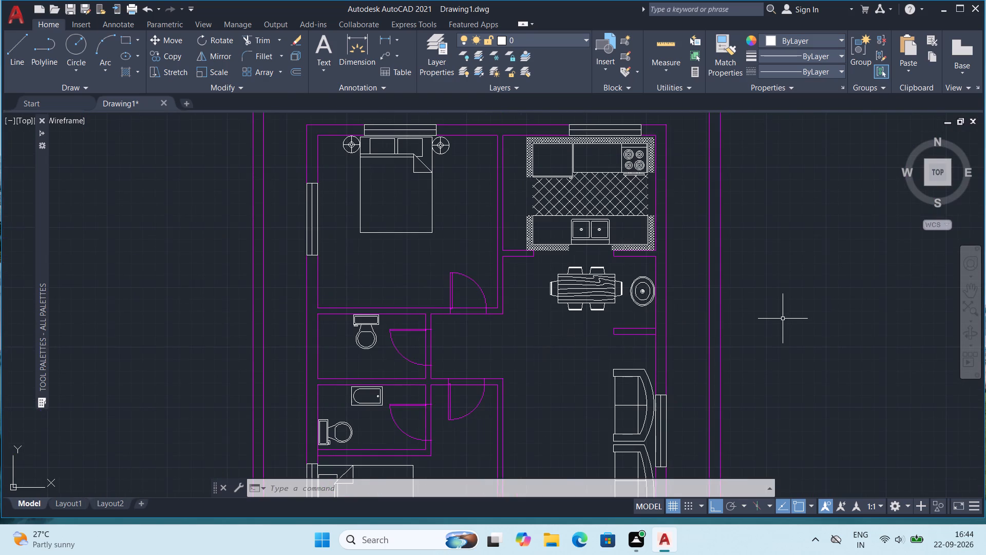
pyautogui.scroll(-1, 784, 313)
pyautogui.moveTo(761, 335); pyautogui.dragTo(581, 220, button='middle')
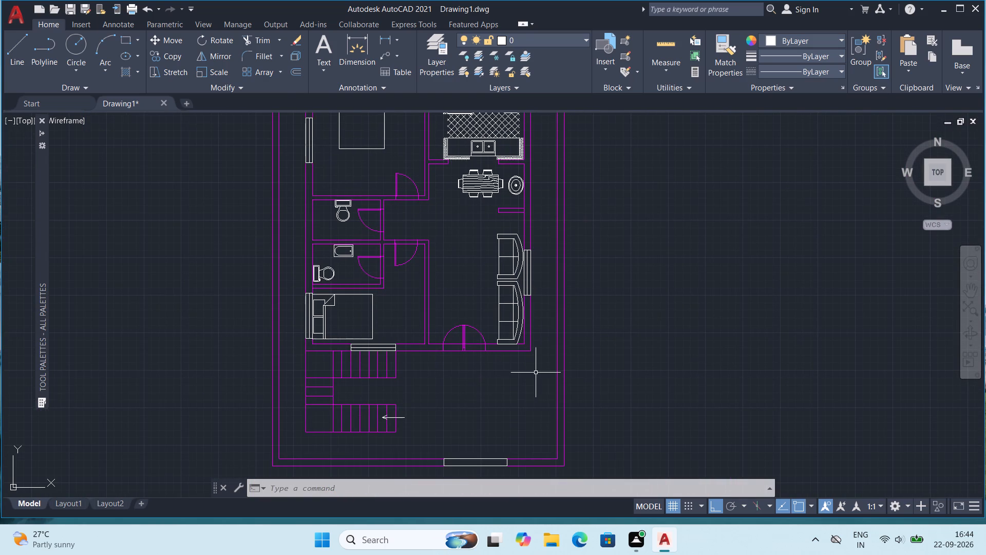
pyautogui.scroll(-1, 552, 391)
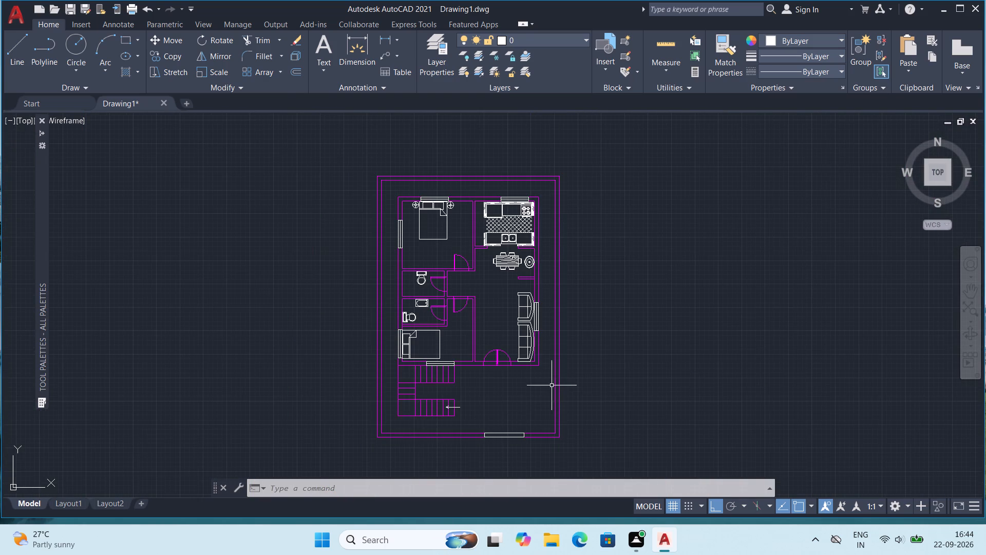
pyautogui.moveTo(548, 385); pyautogui.dragTo(516, 401, button='middle')
# Trim the inner wall lines crossing the two bedroom door openings and the two toilet door openings.
pyautogui.scroll(2, 411, 291)
pyautogui.scroll(1, 445, 335)
pyautogui.moveTo(549, 324); pyautogui.dragTo(556, 306, button='middle')
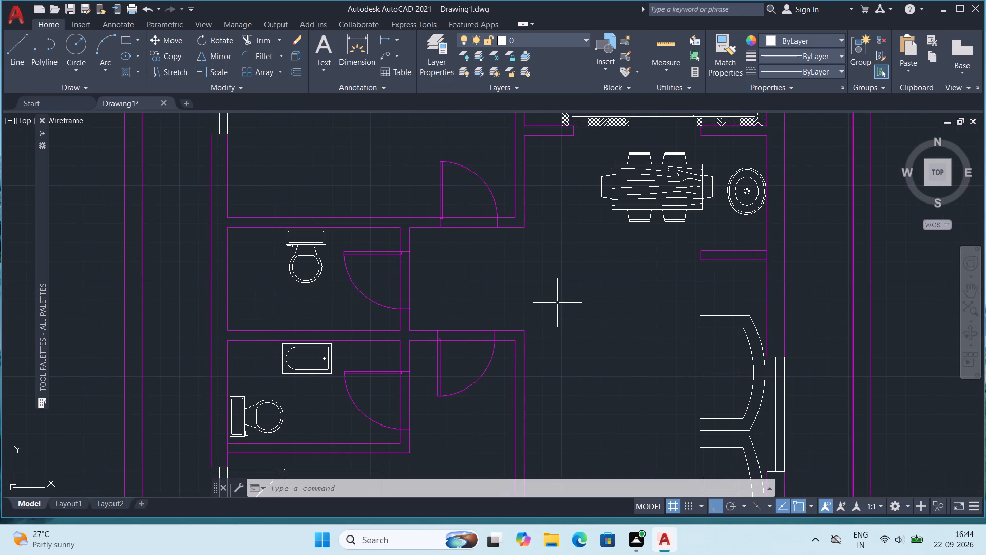
pyautogui.press('t')
pyautogui.press('r')
pyautogui.press('Return')
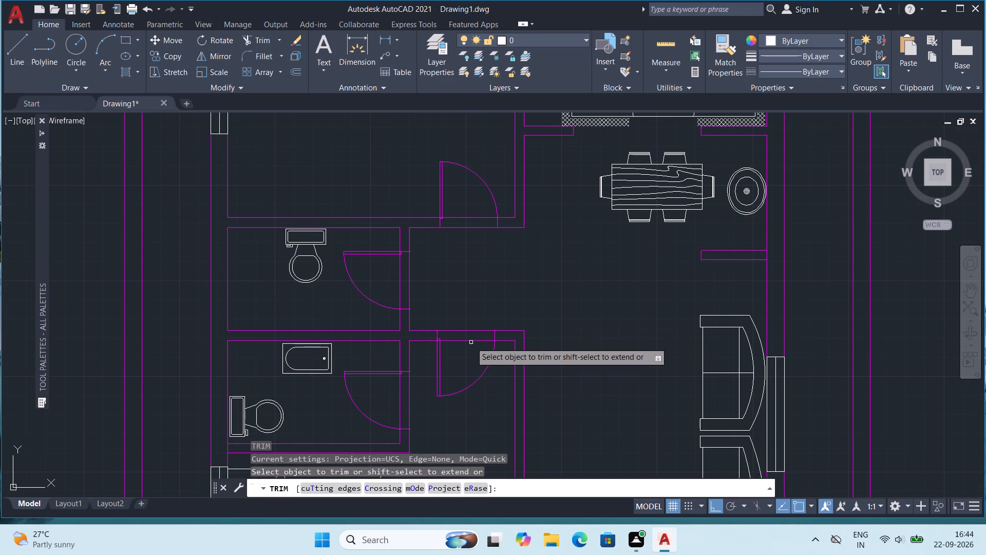
pyautogui.click(471, 342)
pyautogui.click(399, 391)
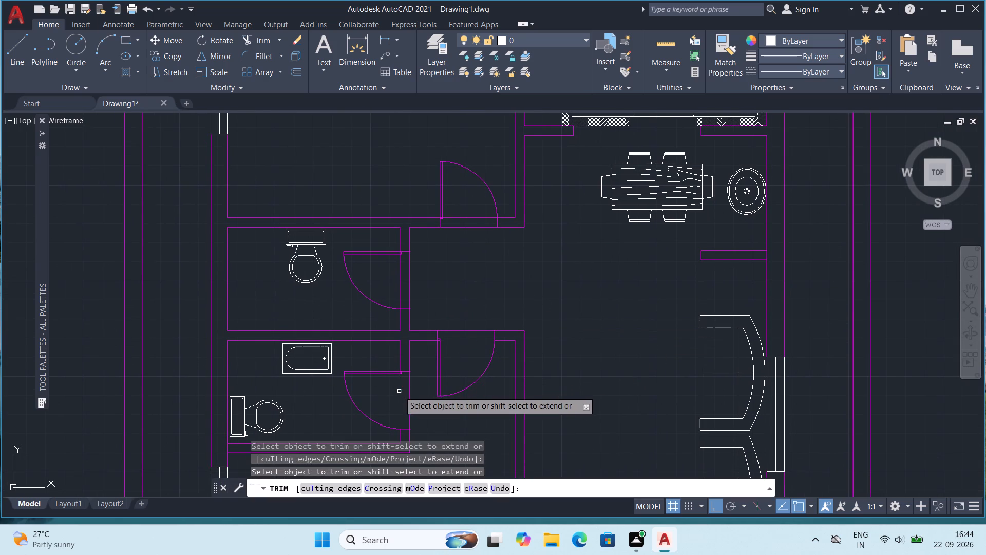
pyautogui.click(400, 290)
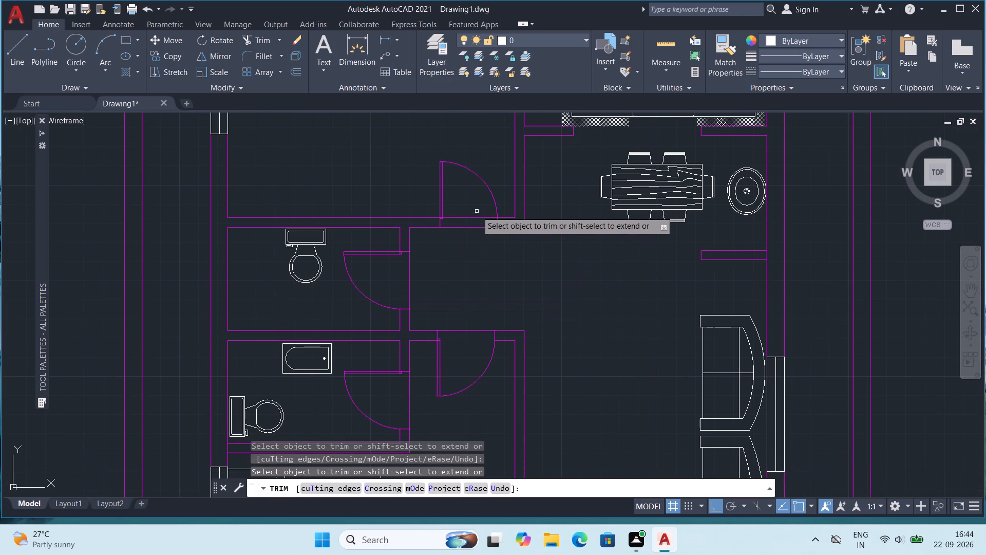
pyautogui.click(473, 216)
pyautogui.click(470, 218)
# Trim the inner wall line across both leaves of the double main door in the south wall.
pyautogui.scroll(-2, 568, 270)
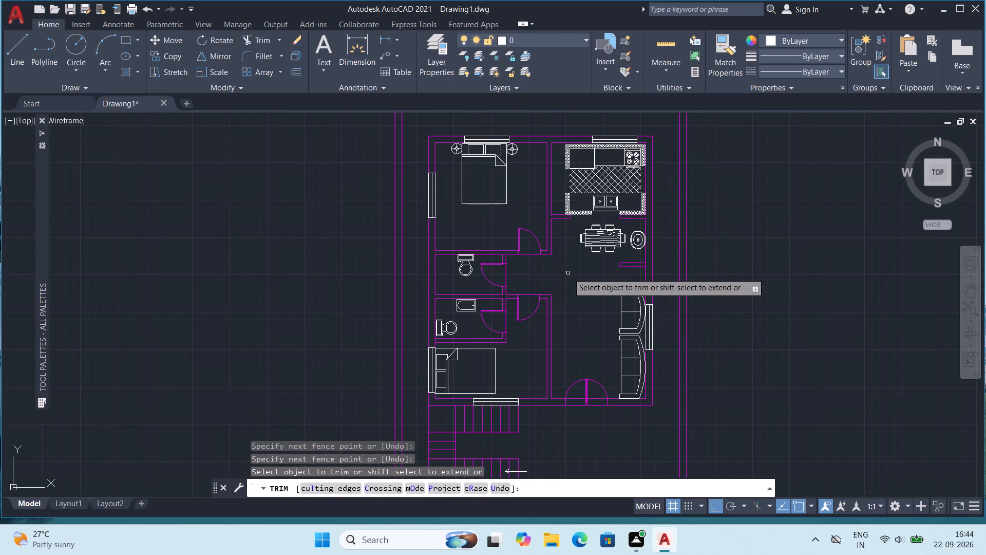
pyautogui.moveTo(597, 328); pyautogui.dragTo(562, 273, button='middle')
pyautogui.scroll(2, 551, 351)
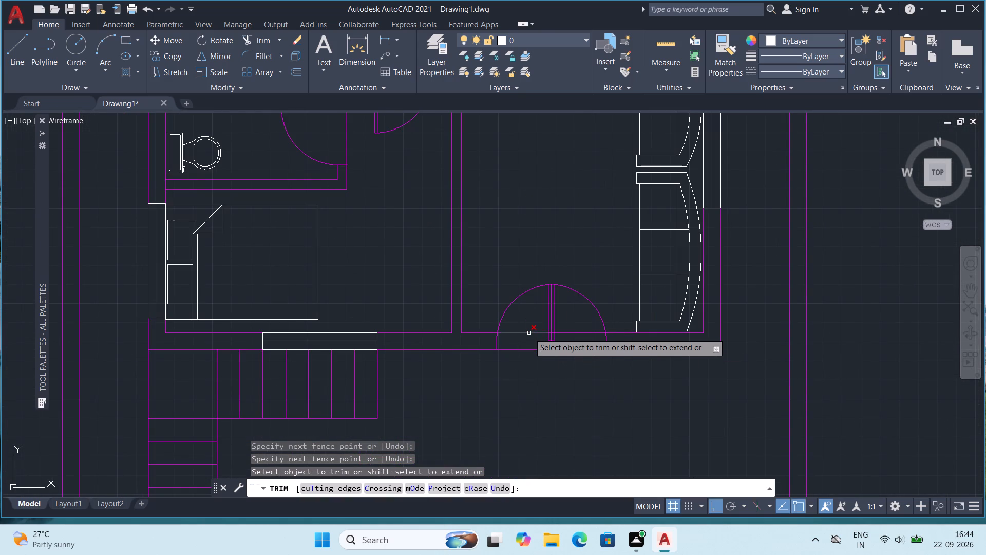
pyautogui.click(529, 333)
pyautogui.click(565, 332)
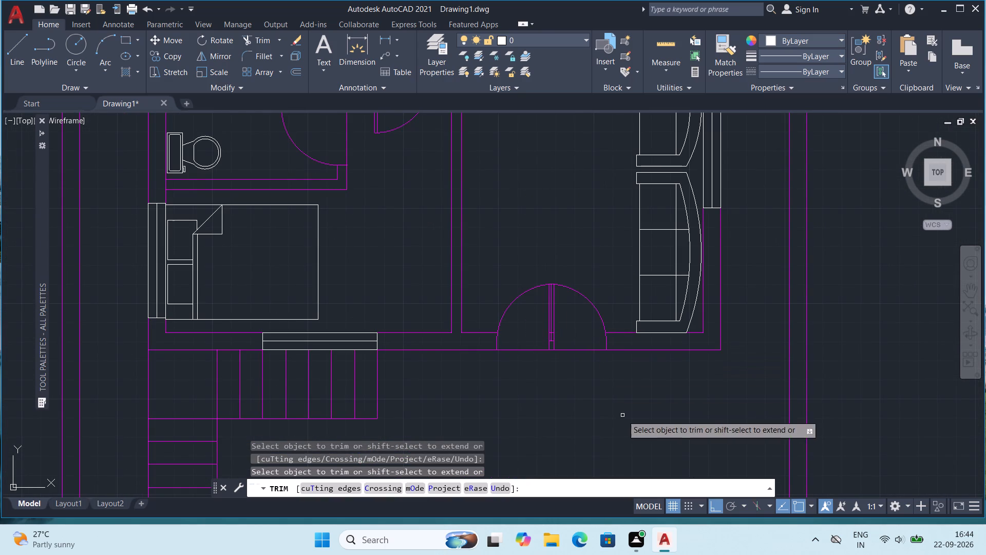
pyautogui.press('Escape')
pyautogui.press('Escape')
# Review the trimmed door openings, rooms, staircase and compound wall throughout the plan.
pyautogui.scroll(-2, 484, 375)
pyautogui.moveTo(573, 403); pyautogui.dragTo(577, 445, button='middle')
pyautogui.scroll(-1, 580, 385)
pyautogui.moveTo(595, 381); pyautogui.dragTo(574, 304, button='middle')
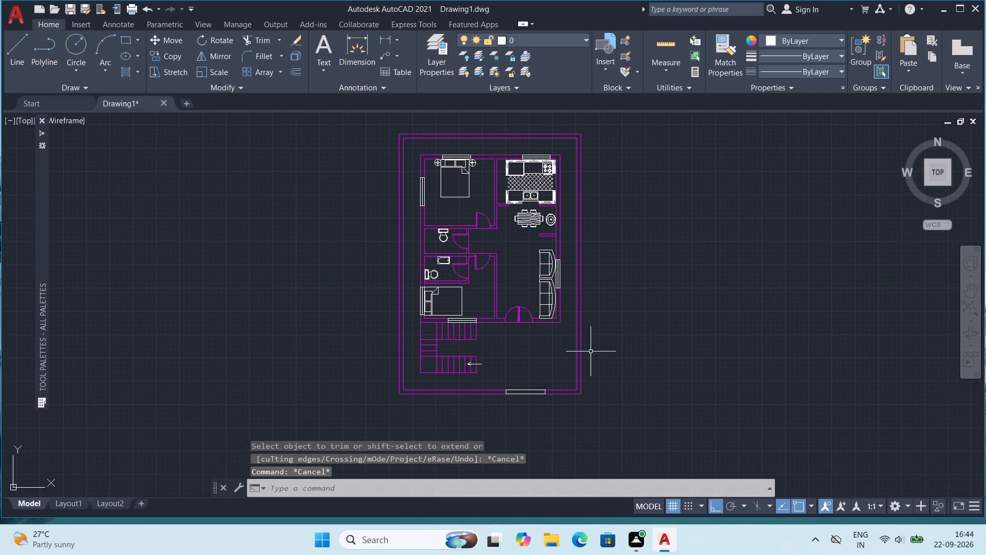
pyautogui.scroll(1, 596, 359)
pyautogui.moveTo(551, 298); pyautogui.dragTo(542, 435, button='middle')
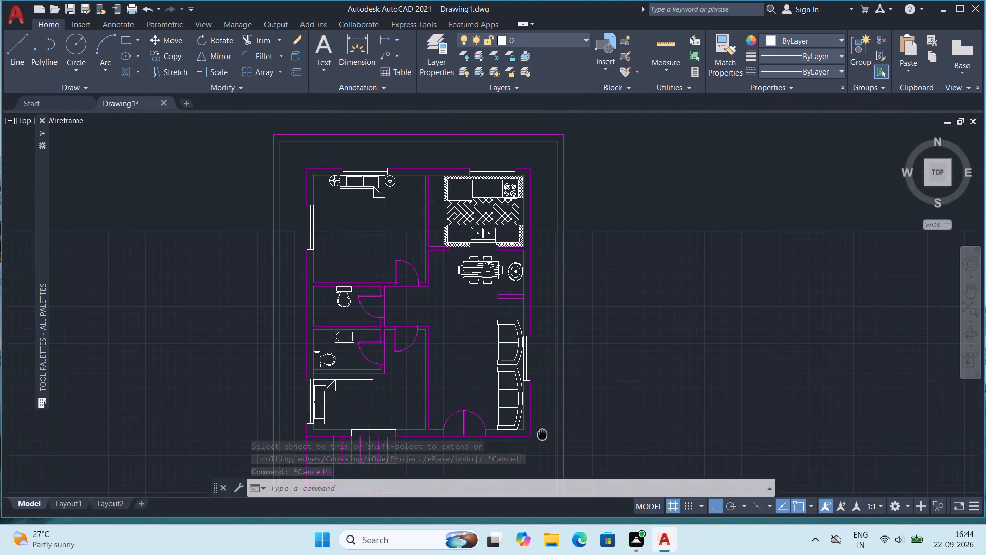
pyautogui.moveTo(542, 435); pyautogui.dragTo(542, 433, button='middle')
pyautogui.moveTo(663, 368); pyautogui.dragTo(655, 327, button='middle')
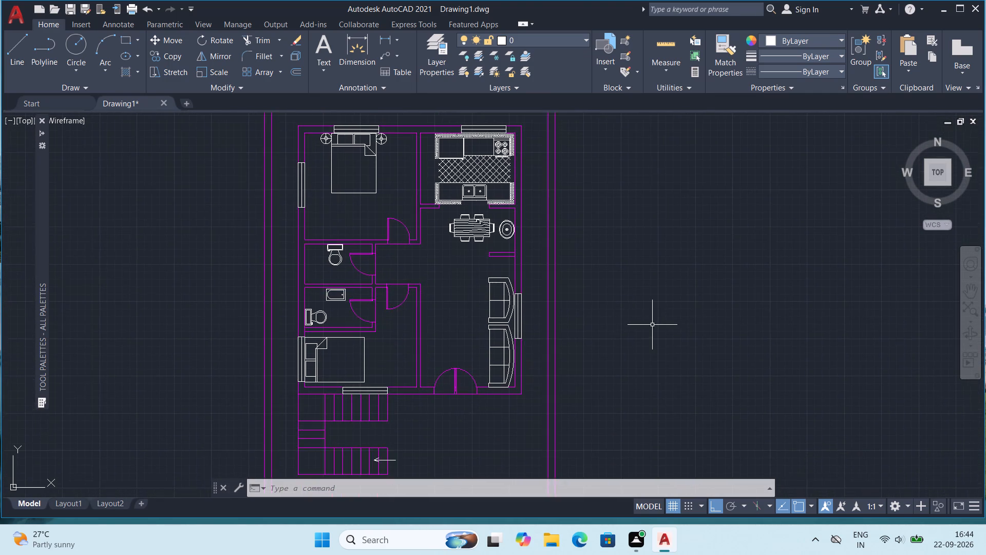
pyautogui.scroll(-1, 652, 325)
pyautogui.moveTo(629, 328); pyautogui.dragTo(536, 304, button='middle')
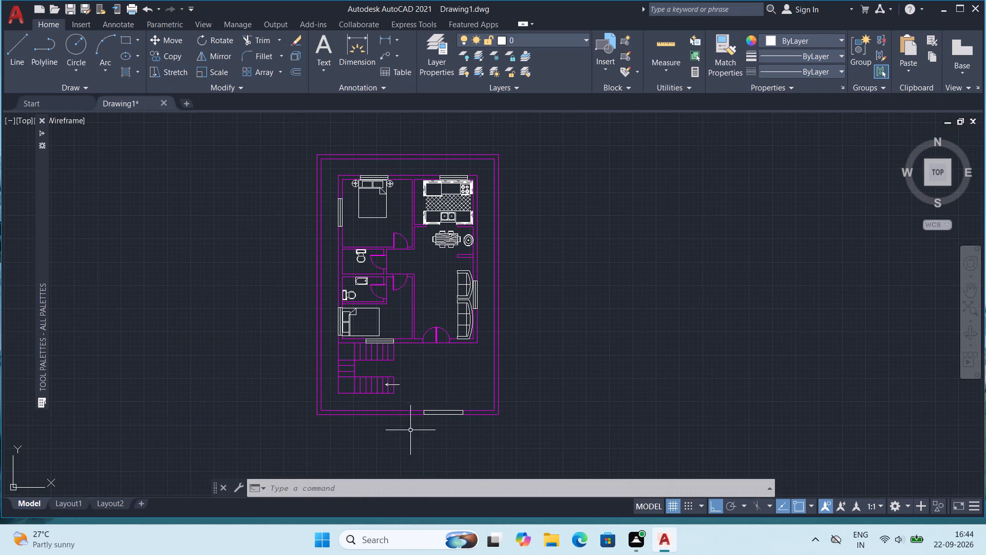
pyautogui.scroll(1, 418, 431)
pyautogui.moveTo(407, 291); pyautogui.dragTo(410, 308, button='middle')
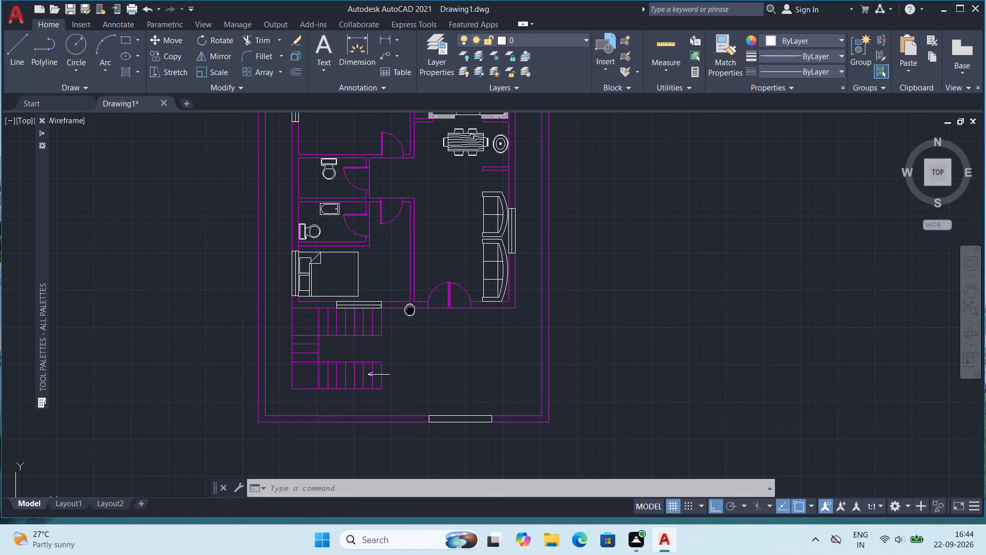
pyautogui.moveTo(410, 308); pyautogui.dragTo(412, 317, button='middle')
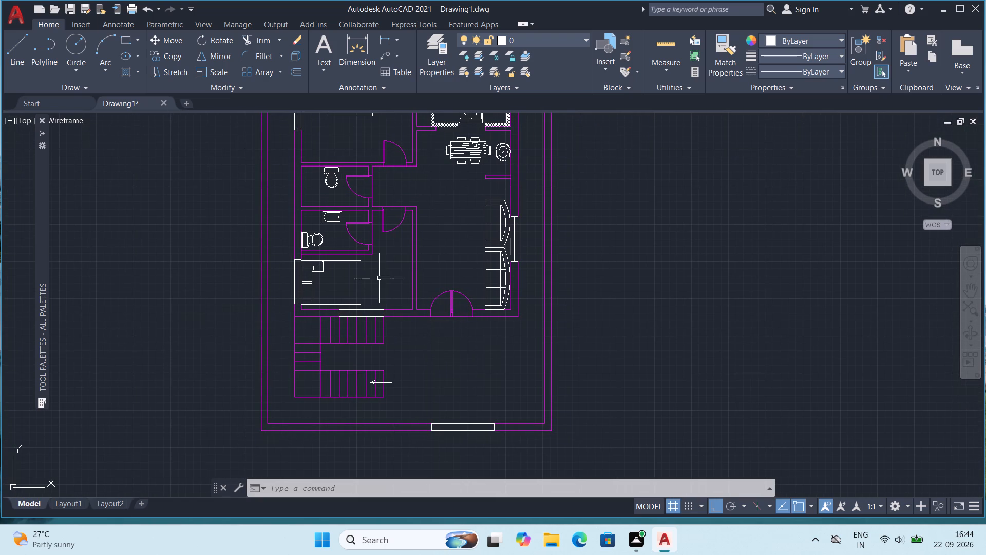
pyautogui.moveTo(380, 281); pyautogui.dragTo(402, 354, button='middle')
# Start a new rectangle in the empty area west of the plan.
pyautogui.click(129, 35)
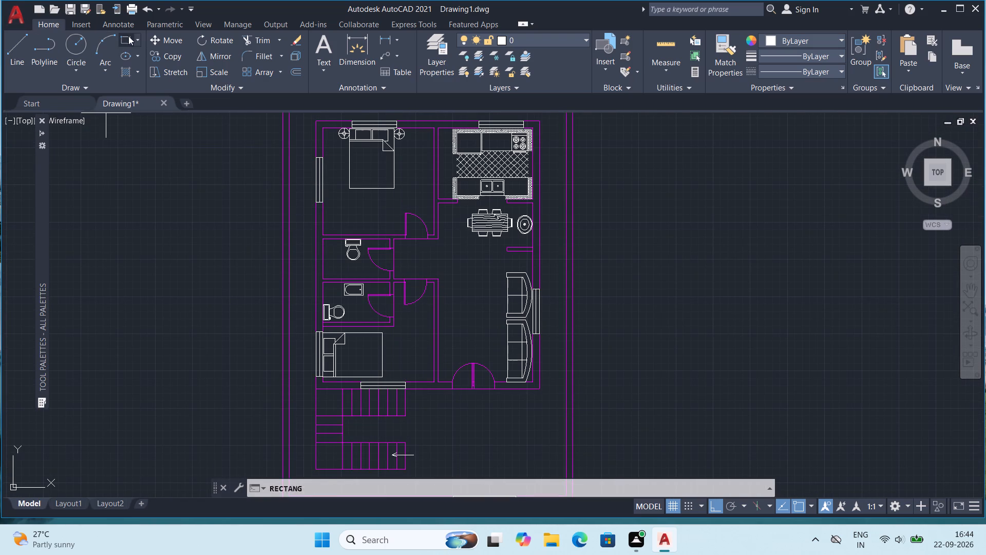
pyautogui.click(127, 162)
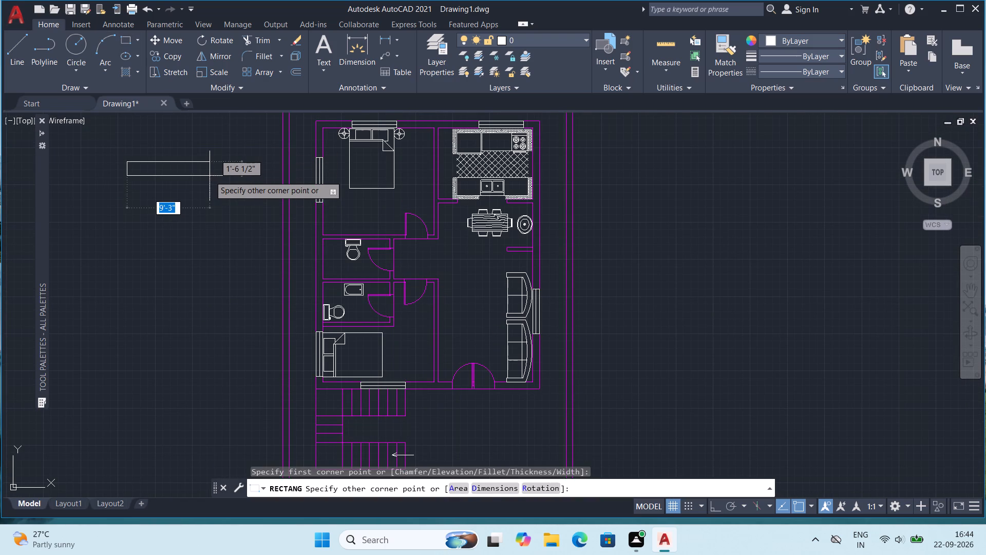
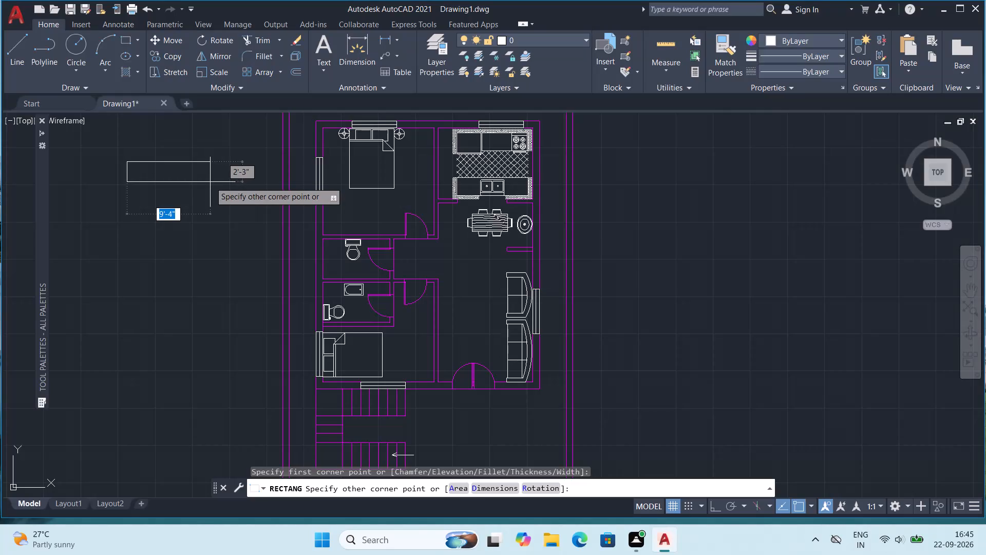
# Complete the rectangle west of the plan at 2' by 9".
pyautogui.write("2'")
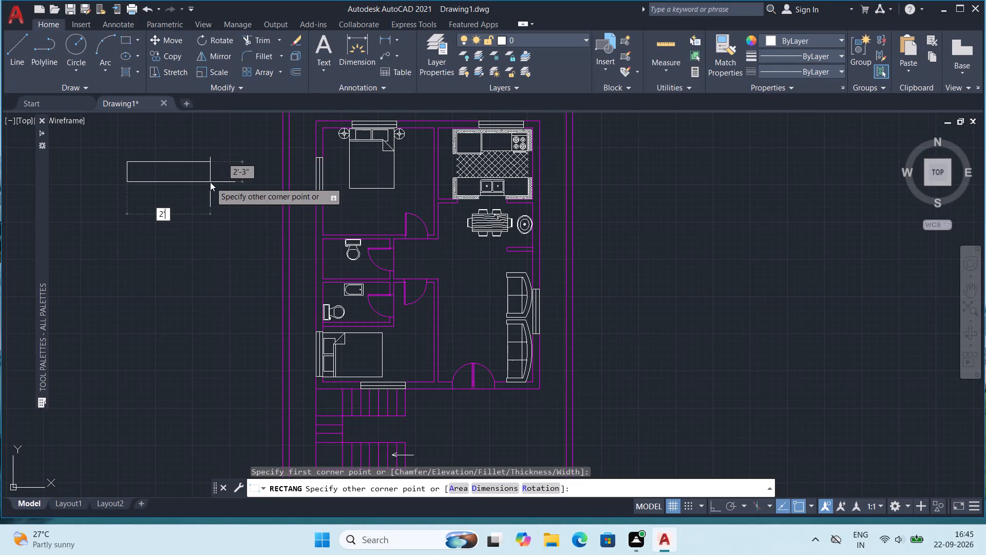
pyautogui.press('Tab')
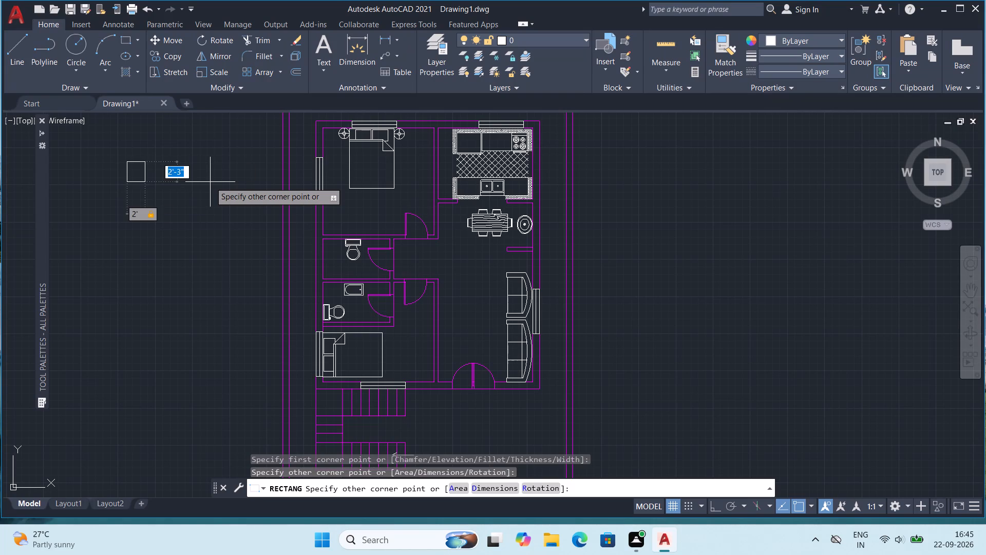
pyautogui.write('9"')
pyautogui.press('Return')
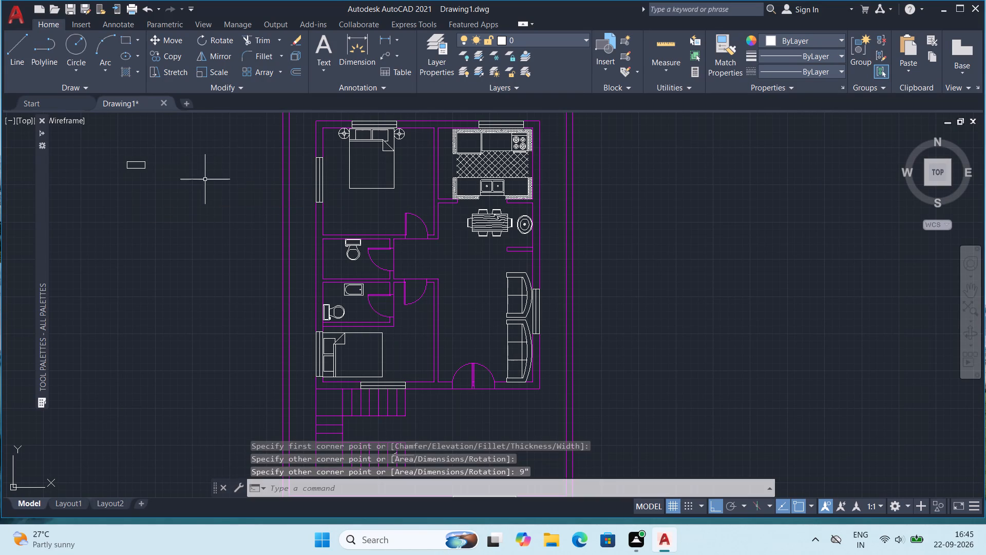
# Draw a horizontal centre line joining the midpoints of the 2' by 9" rectangle's short sides.
pyautogui.moveTo(161, 170); pyautogui.dragTo(251, 196, button='middle')
pyautogui.scroll(3, 212, 201)
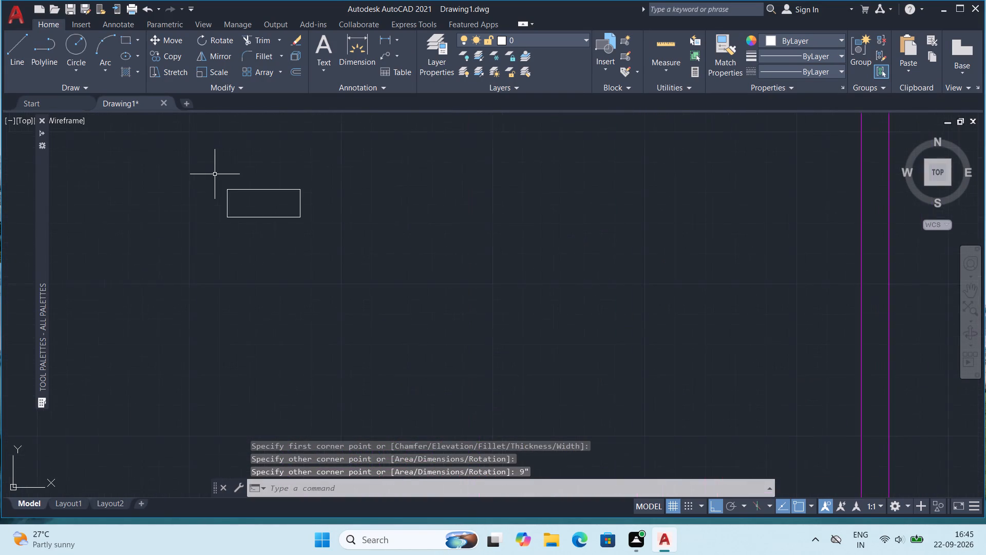
pyautogui.scroll(3, 215, 174)
pyautogui.click(13, 39)
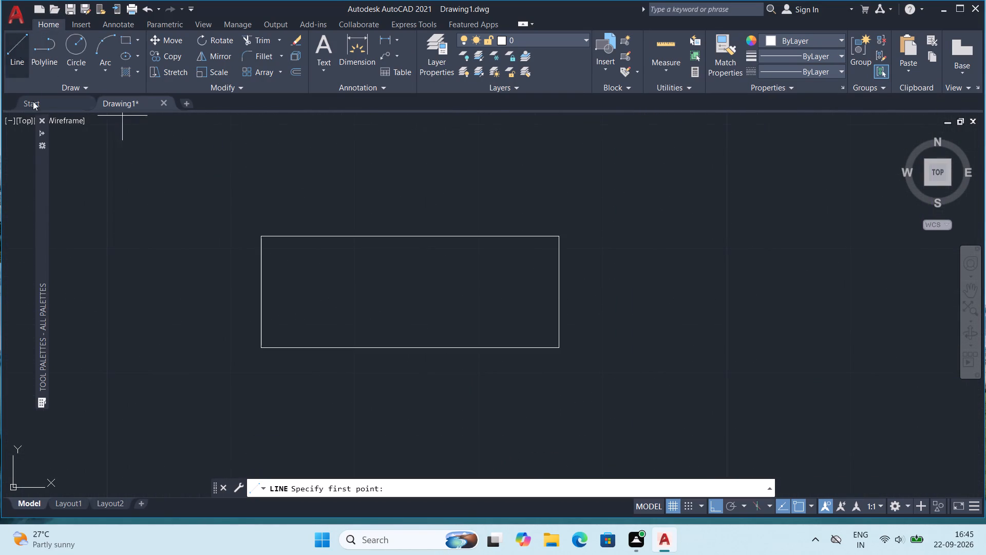
pyautogui.click(260, 293)
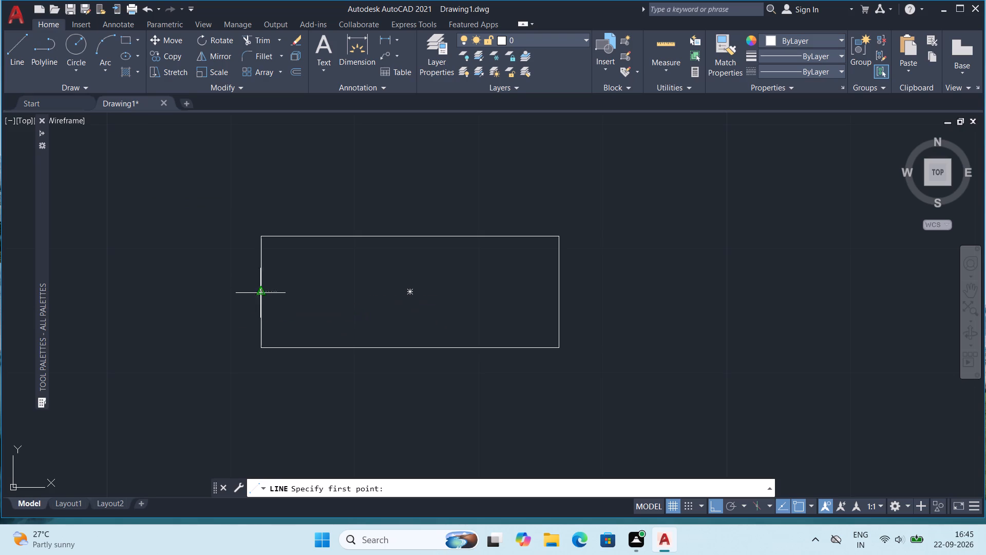
pyautogui.click(558, 295)
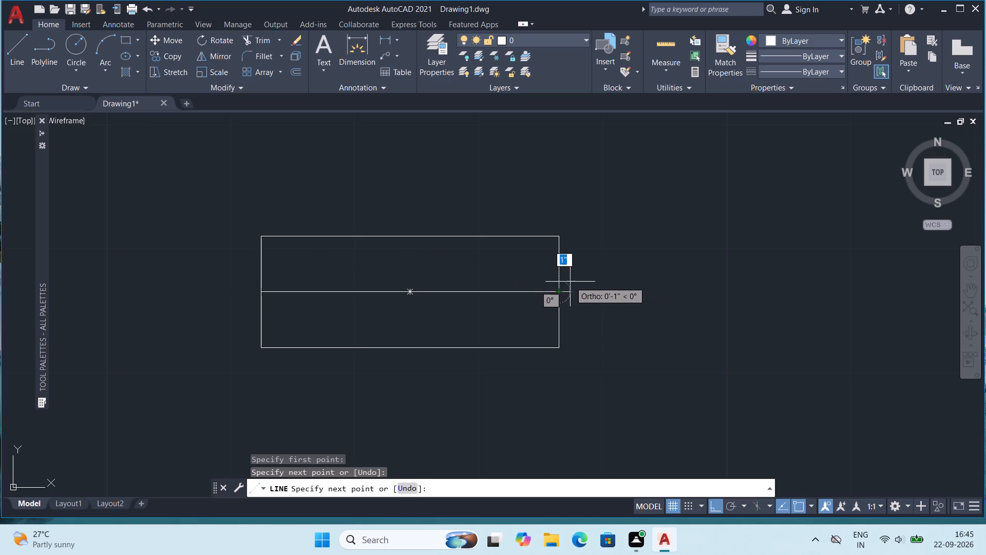
pyautogui.press('Escape')
# Copy the small window symbol and paste the duplicate between the original and the compound wall.
pyautogui.click(204, 191)
pyautogui.click(608, 395)
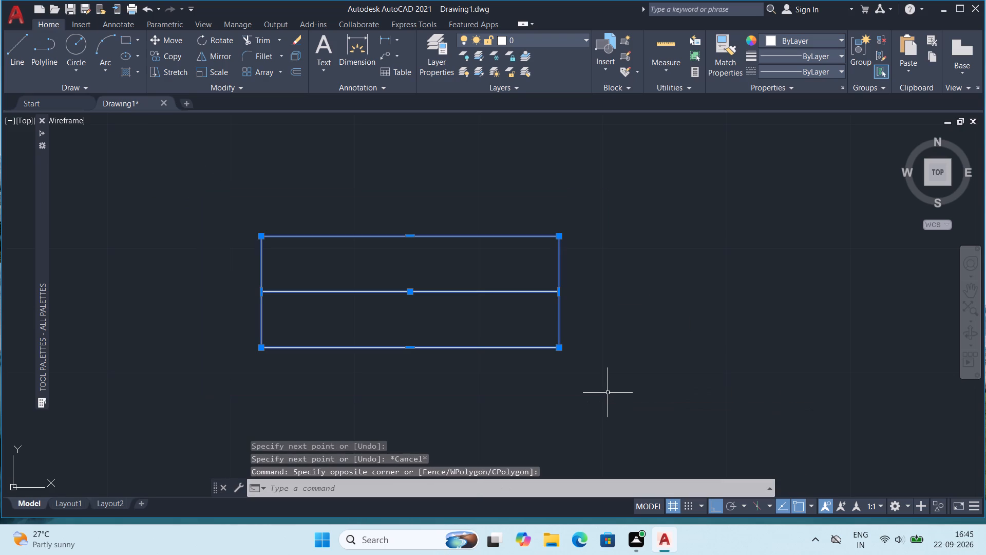
pyautogui.hotkey('ctrl', 'c')
pyautogui.hotkey('ctrl', 'v')
pyautogui.scroll(-2, 609, 385)
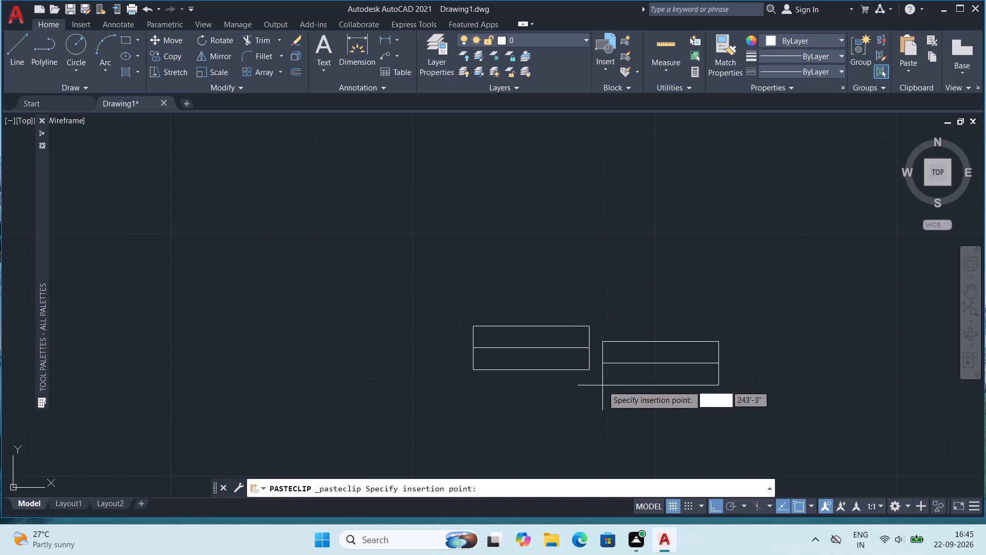
pyautogui.scroll(-2, 633, 392)
pyautogui.moveTo(745, 429); pyautogui.dragTo(515, 243, button='middle')
pyautogui.scroll(-1, 509, 242)
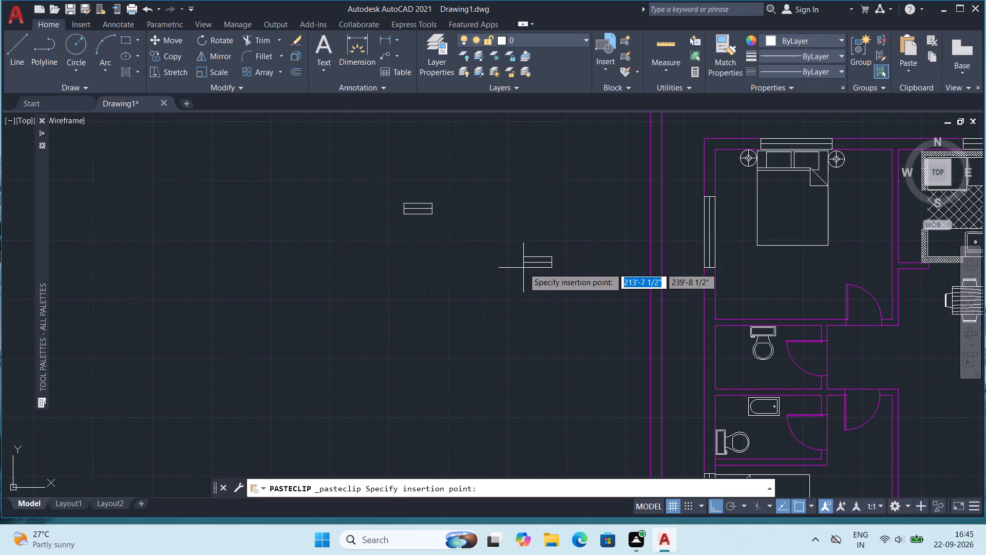
pyautogui.click(523, 268)
# Rotate the pasted window symbol to vertical about its lower-right corner.
pyautogui.click(497, 237)
pyautogui.click(608, 313)
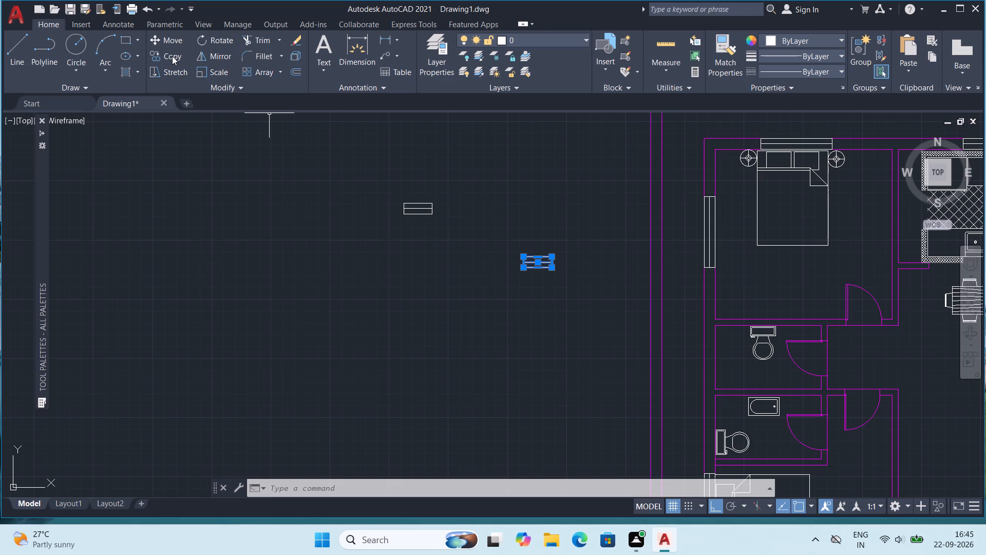
pyautogui.scroll(1, 590, 279)
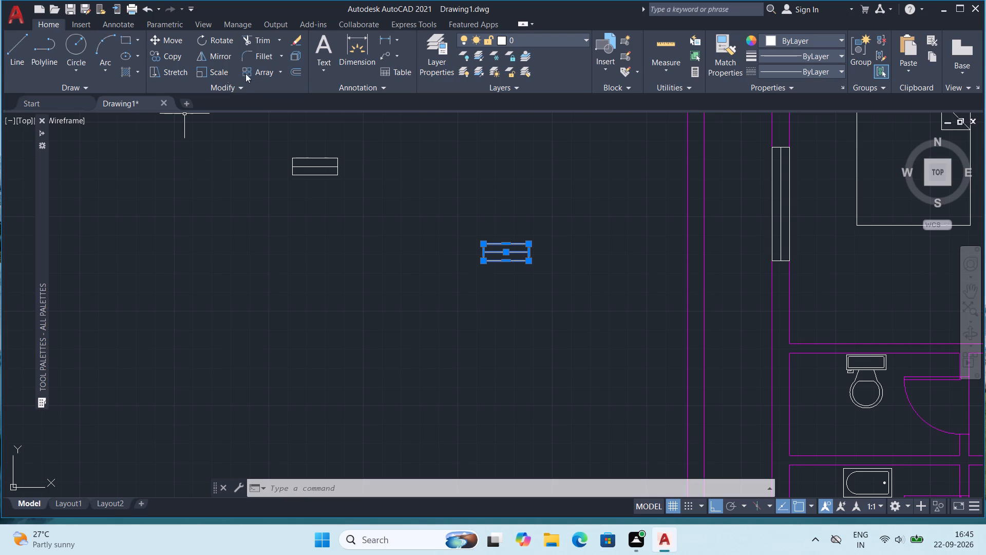
pyautogui.click(203, 36)
pyautogui.scroll(3, 612, 15)
pyautogui.scroll(2, 527, 261)
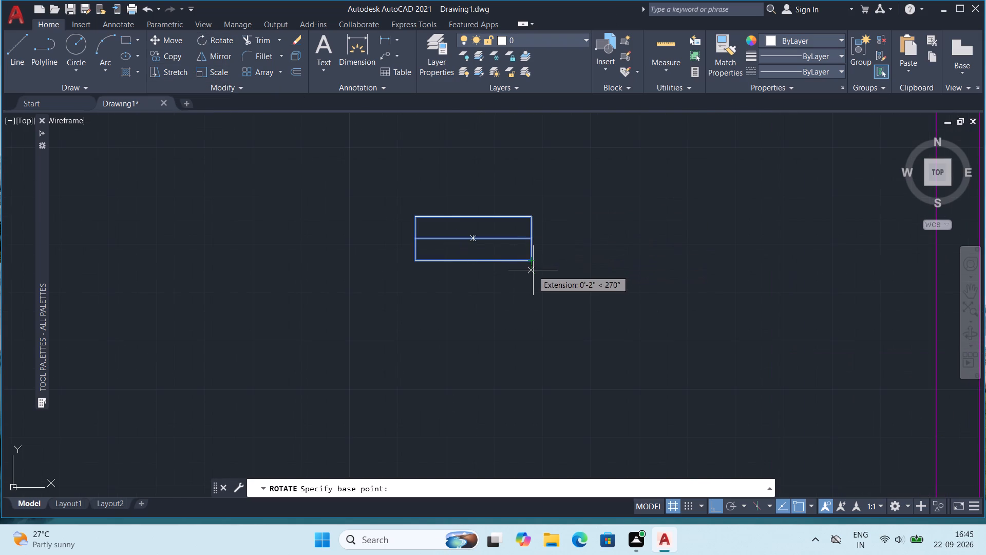
pyautogui.click(534, 263)
pyautogui.click(530, 160)
# Copy the vertical window symbol into the west wall of the upper toilet.
pyautogui.scroll(-4, 513, 216)
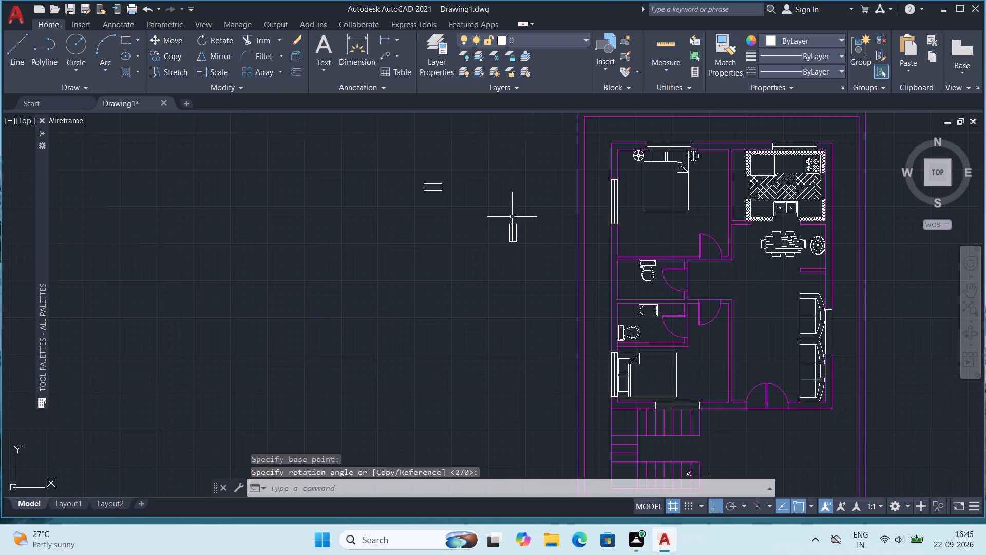
pyautogui.click(485, 214)
pyautogui.click(538, 281)
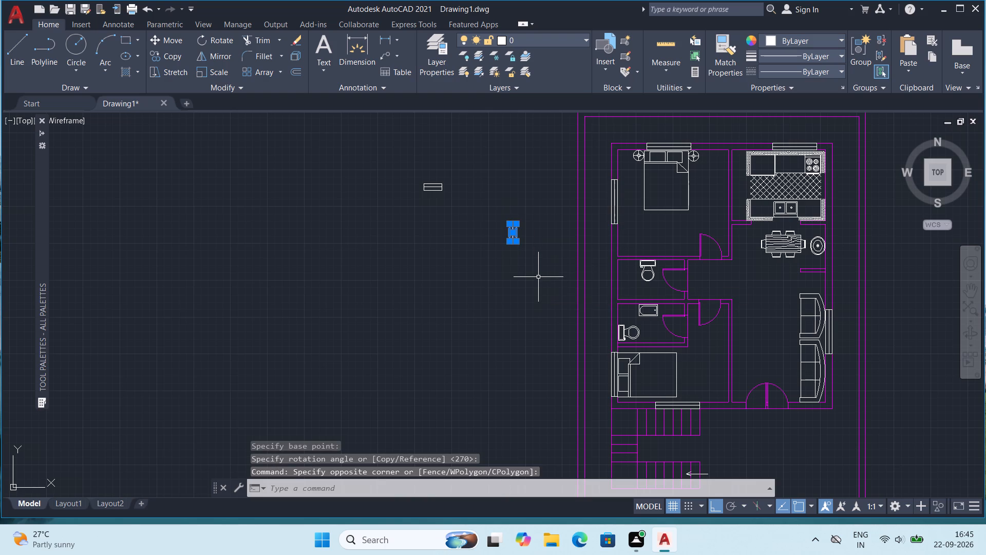
pyautogui.hotkey('ctrl', 'c')
pyautogui.hotkey('ctrl', 'v')
pyautogui.scroll(2, 674, 285)
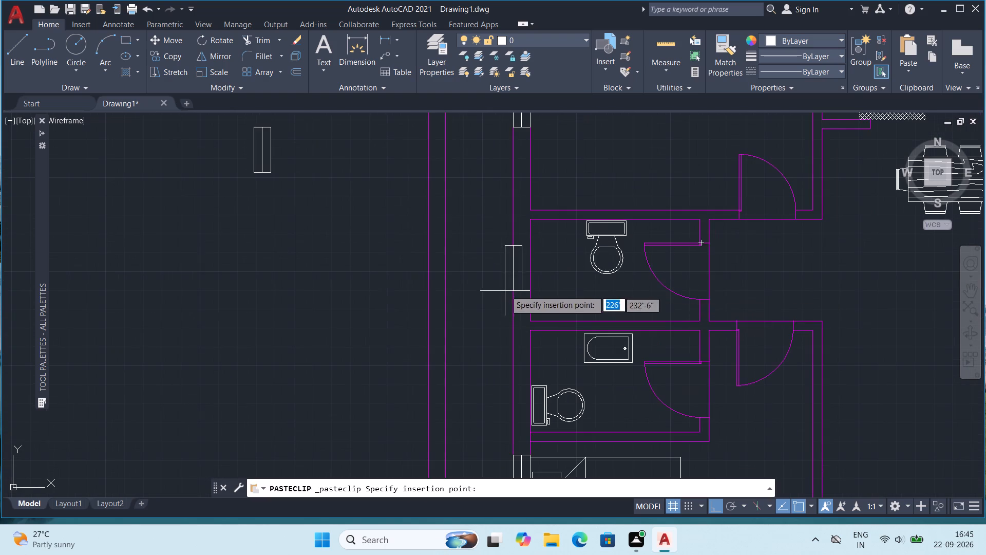
pyautogui.click(514, 284)
# Paste another vertical window symbol into the west wall of the lower toilet.
pyautogui.scroll(-1, 516, 282)
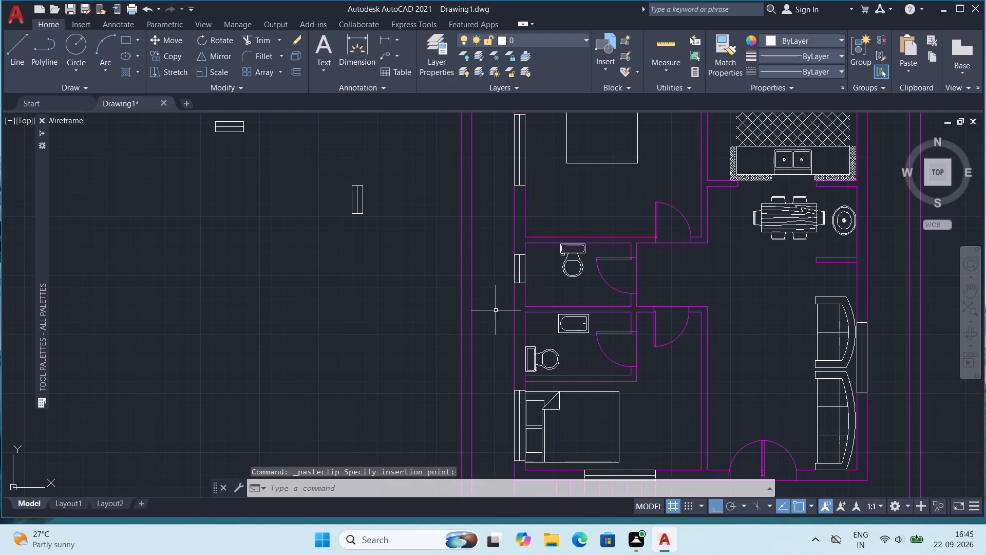
pyautogui.hotkey('ctrl', 'v')
pyautogui.moveTo(535, 372); pyautogui.dragTo(530, 311, button='middle')
pyautogui.scroll(2, 521, 292)
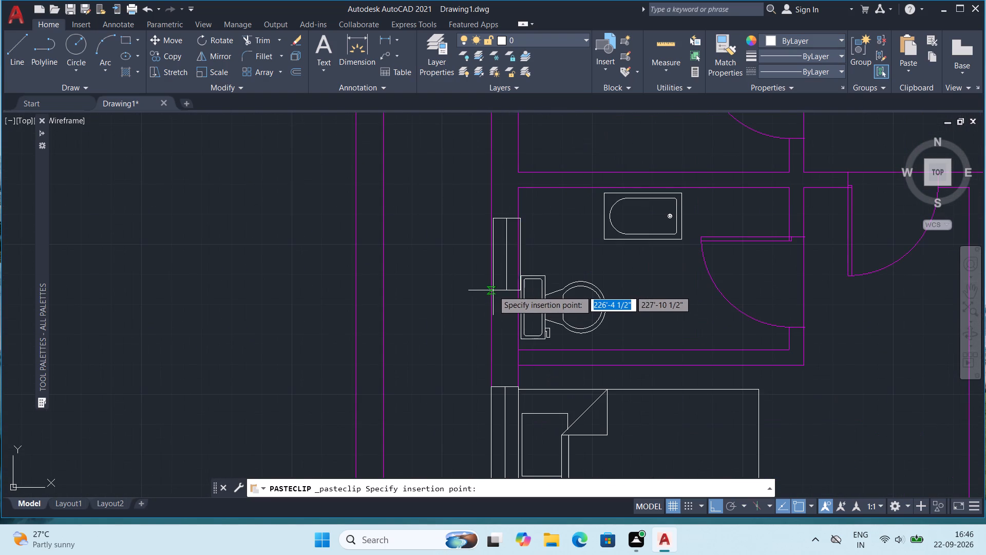
pyautogui.click(492, 290)
# Delete the two spare window symbols left in the empty area west of the plan.
pyautogui.scroll(-2, 532, 270)
pyautogui.moveTo(674, 223); pyautogui.dragTo(581, 380, button='middle')
pyautogui.scroll(-1, 599, 316)
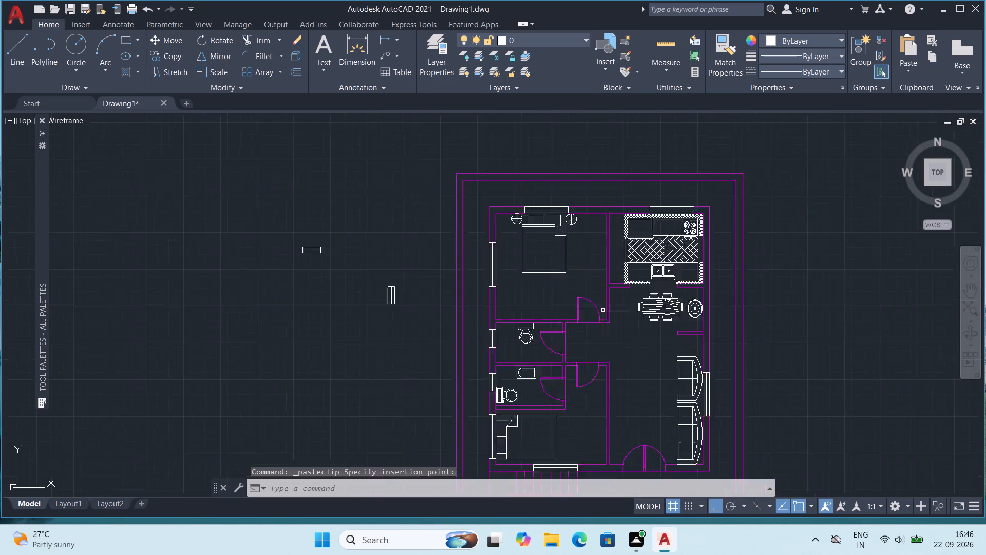
pyautogui.moveTo(695, 287); pyautogui.dragTo(640, 232, button='middle')
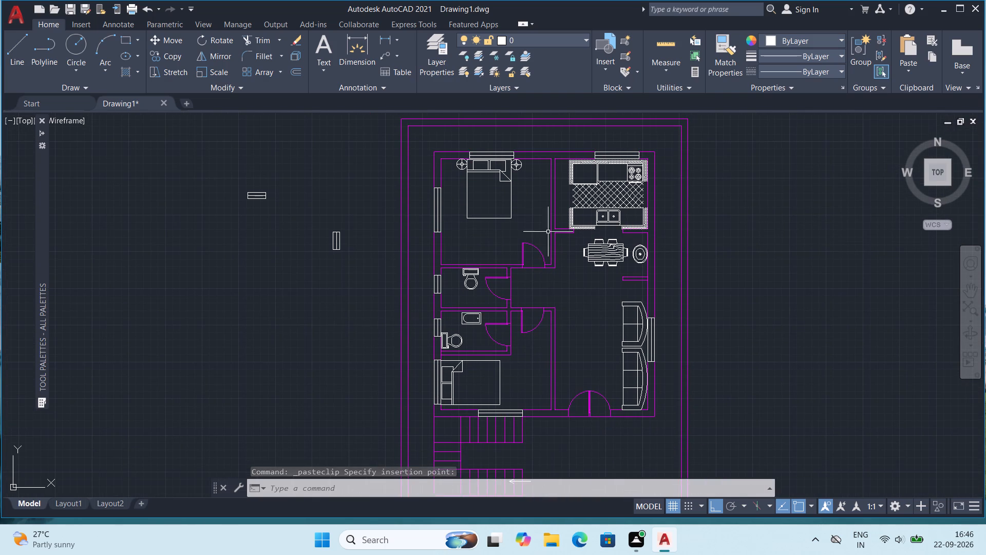
pyautogui.click(215, 165)
pyautogui.click(366, 322)
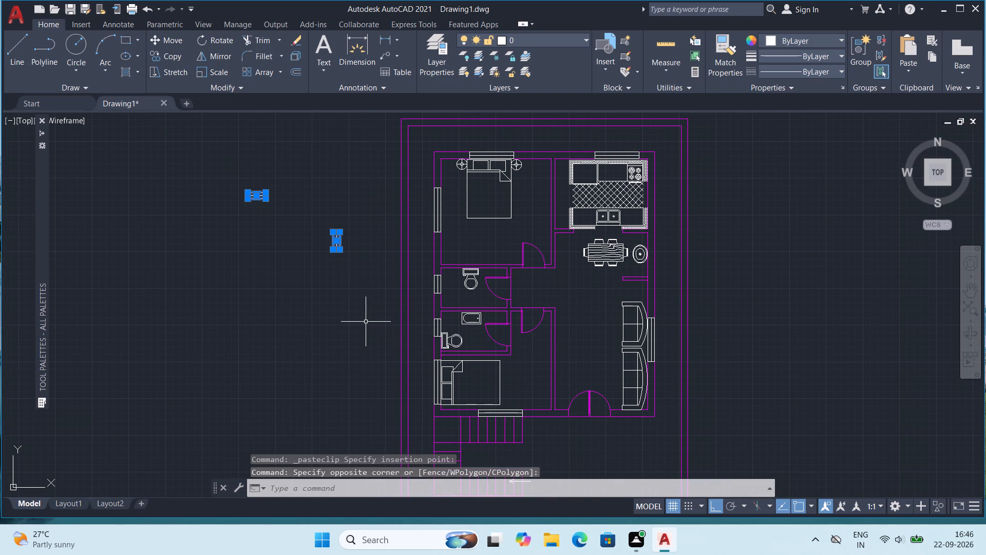
pyautogui.press('Delete')
# Insert the Trees - Imperial block in the empty area west of the plan.
pyautogui.moveTo(505, 321); pyautogui.dragTo(456, 239, button='middle')
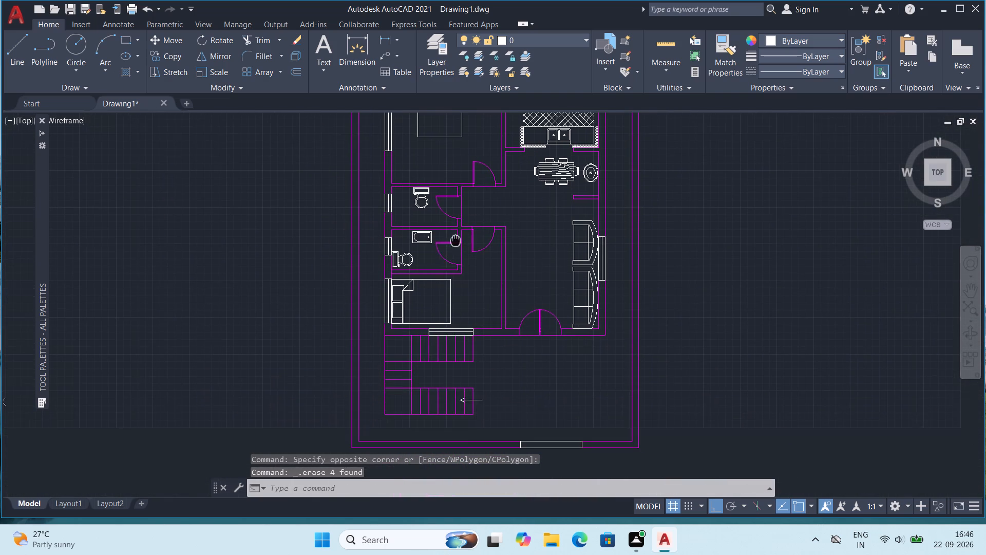
pyautogui.moveTo(456, 239); pyautogui.dragTo(455, 239, button='middle')
pyautogui.scroll(-1, 564, 288)
pyautogui.moveTo(564, 288); pyautogui.dragTo(555, 401, button='middle')
pyautogui.moveTo(562, 381); pyautogui.dragTo(562, 380, button='middle')
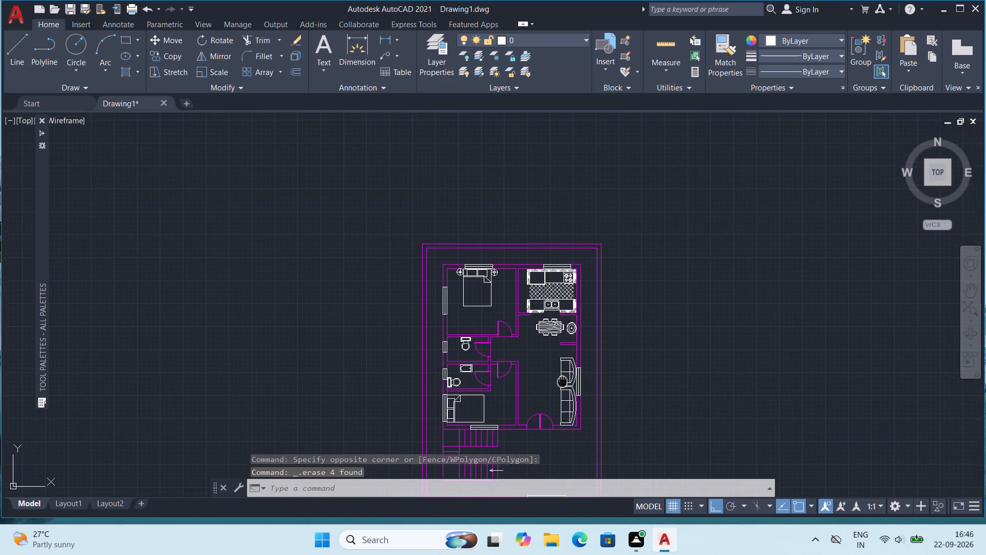
pyautogui.moveTo(562, 380); pyautogui.dragTo(580, 253, button='middle')
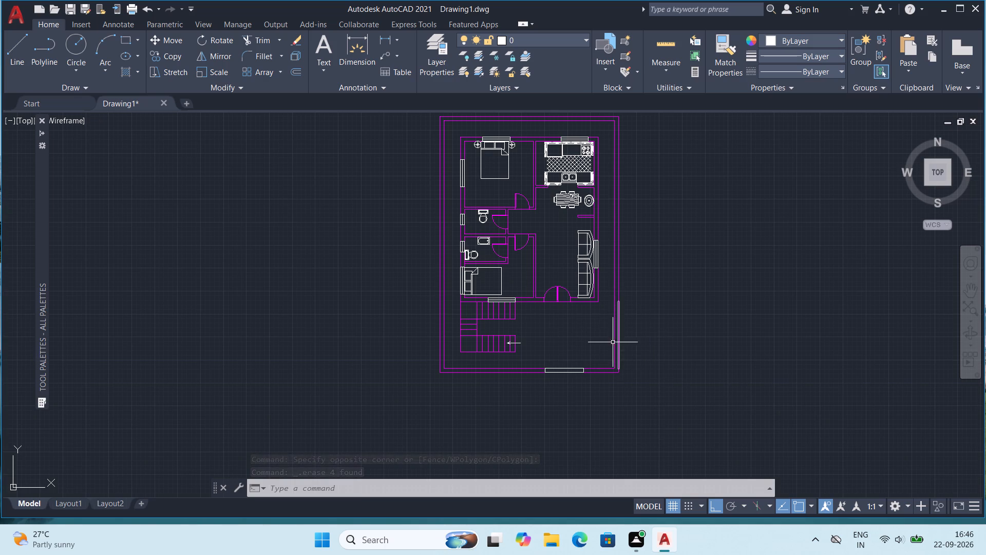
pyautogui.click(46, 178)
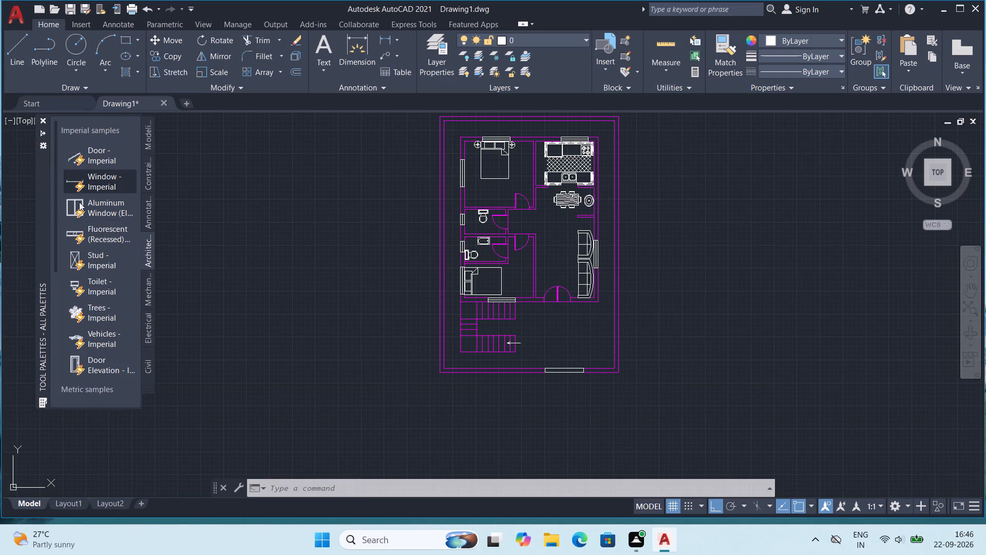
pyautogui.click(90, 312)
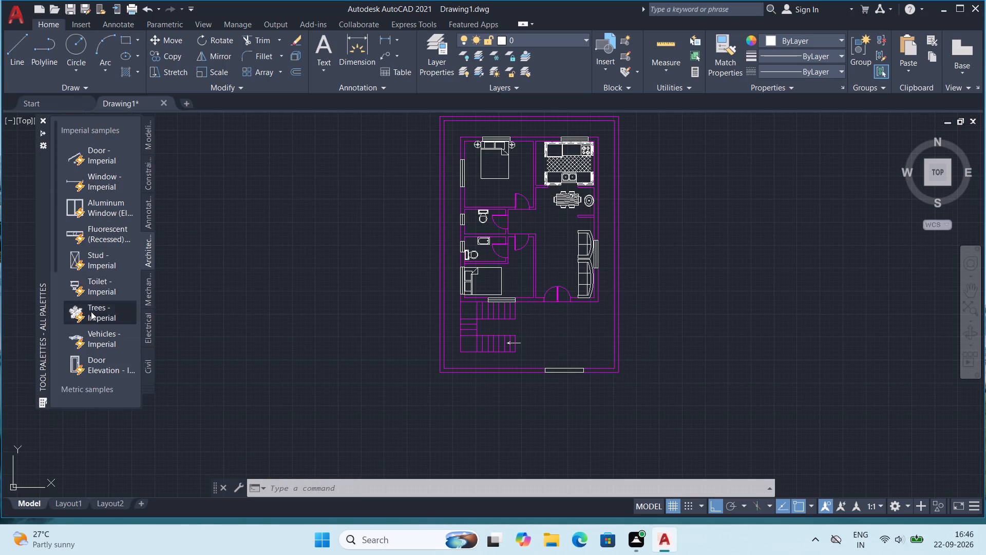
pyautogui.click(214, 275)
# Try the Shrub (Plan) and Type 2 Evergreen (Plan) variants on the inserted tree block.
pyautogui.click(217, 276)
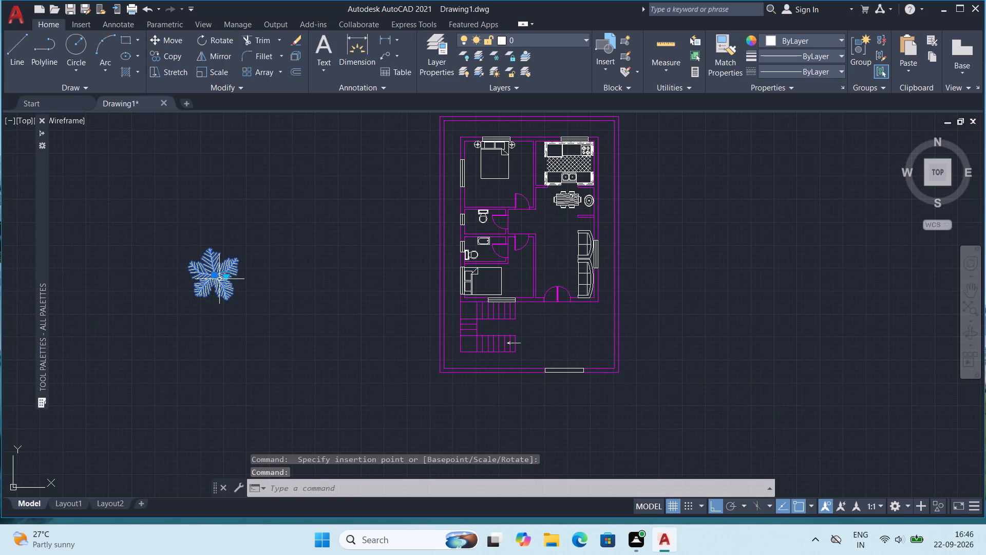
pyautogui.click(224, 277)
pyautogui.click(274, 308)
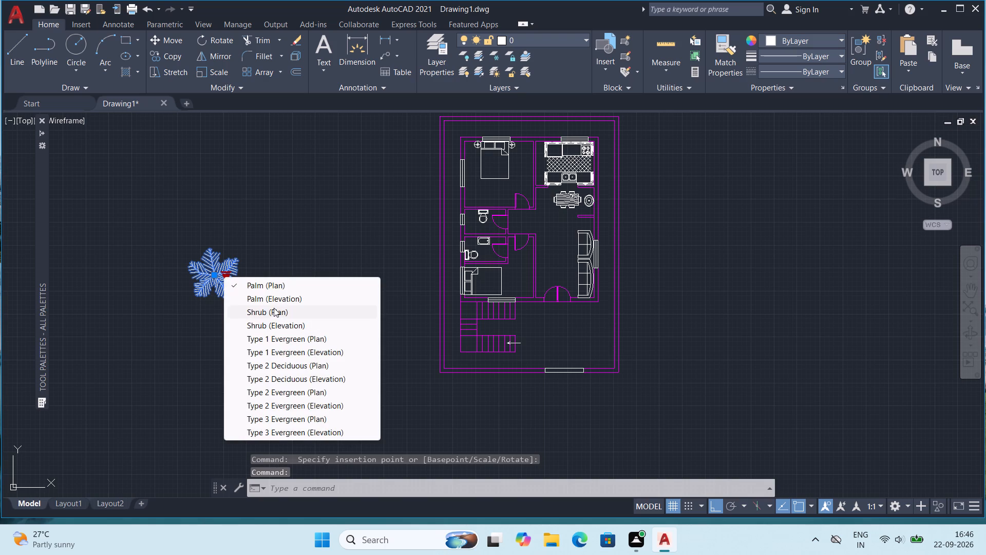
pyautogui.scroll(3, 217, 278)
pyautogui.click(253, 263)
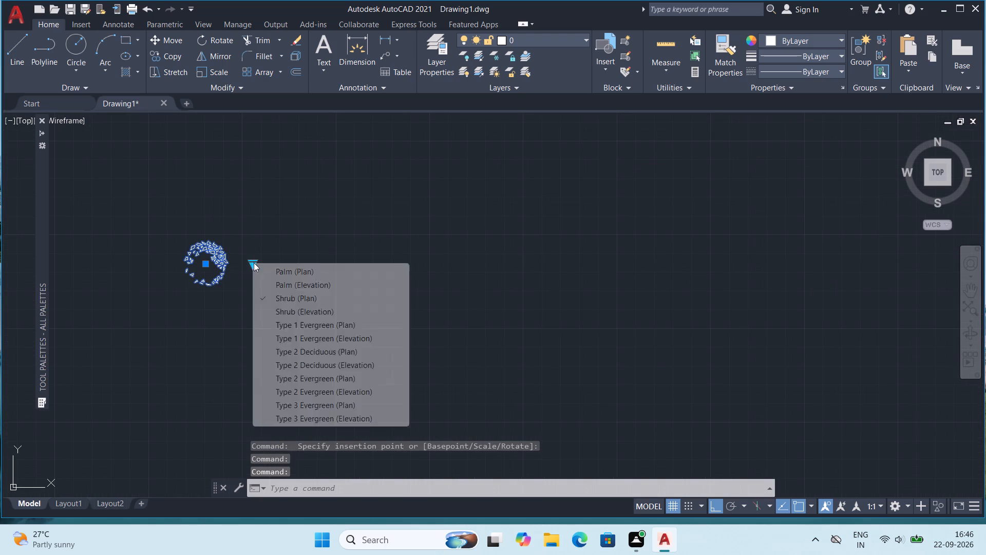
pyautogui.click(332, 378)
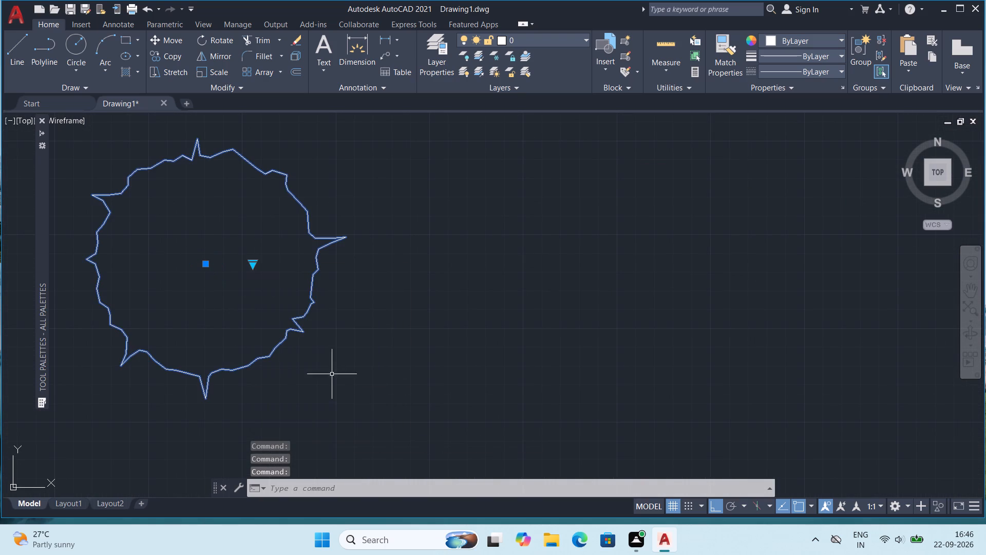
# Set the tree block's type to Type 2 Evergreen (Elevation).
pyautogui.click(250, 264)
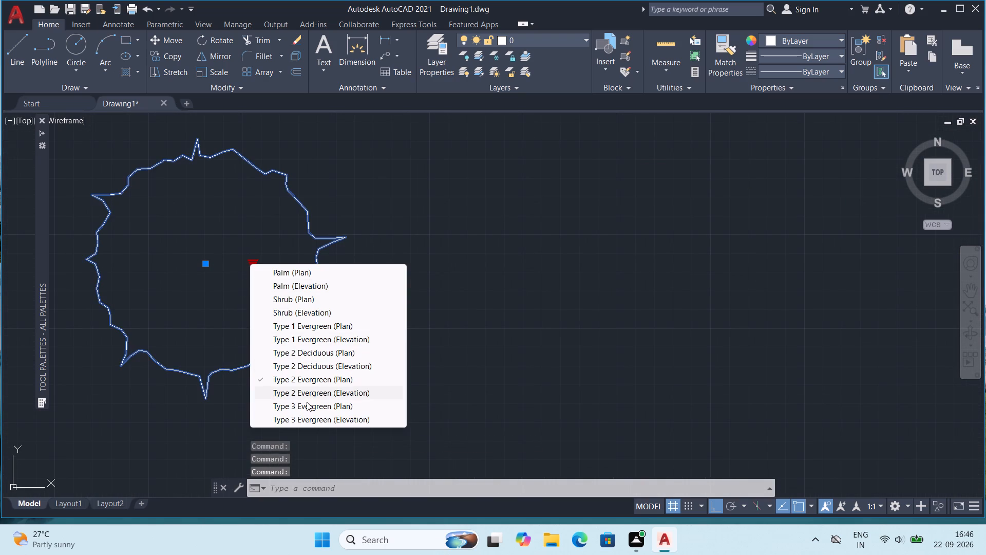
pyautogui.click(308, 395)
pyautogui.scroll(-3, 276, 260)
pyautogui.moveTo(316, 285); pyautogui.dragTo(318, 287, button='middle')
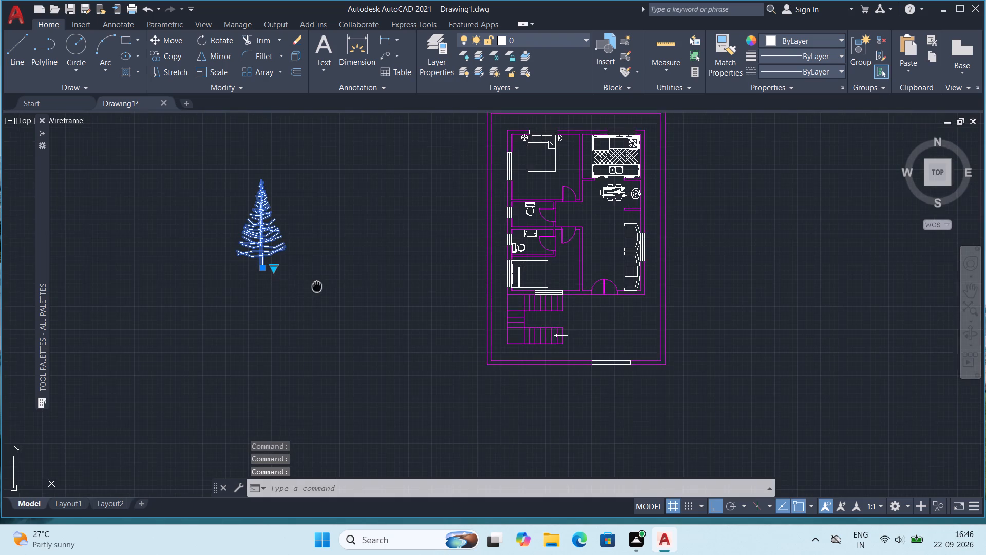
pyautogui.moveTo(318, 287); pyautogui.dragTo(332, 313, button='middle')
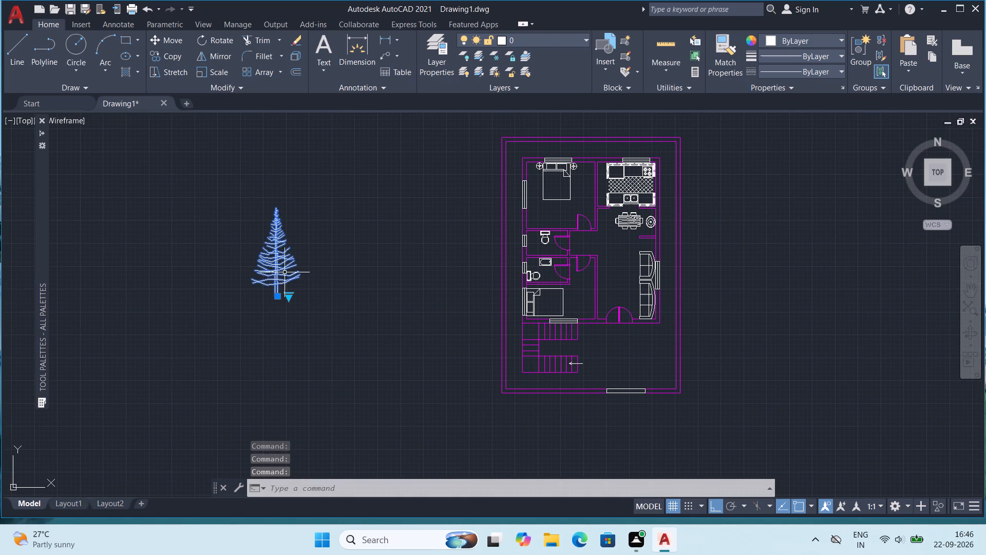
pyautogui.press('Escape')
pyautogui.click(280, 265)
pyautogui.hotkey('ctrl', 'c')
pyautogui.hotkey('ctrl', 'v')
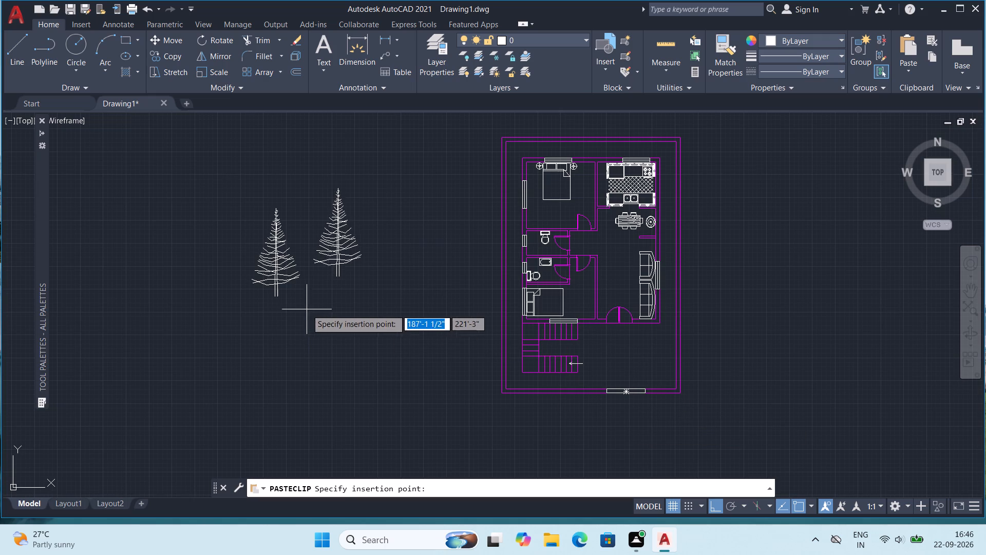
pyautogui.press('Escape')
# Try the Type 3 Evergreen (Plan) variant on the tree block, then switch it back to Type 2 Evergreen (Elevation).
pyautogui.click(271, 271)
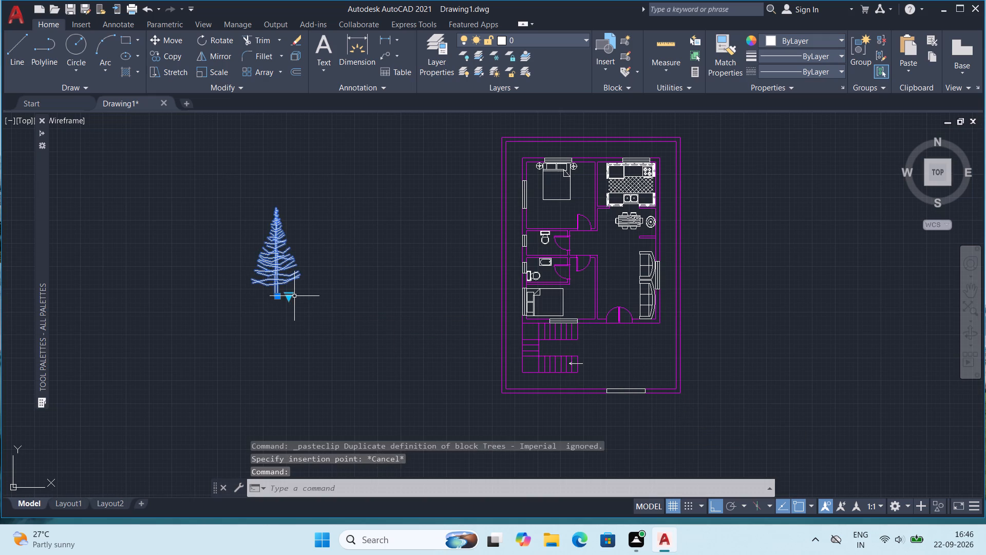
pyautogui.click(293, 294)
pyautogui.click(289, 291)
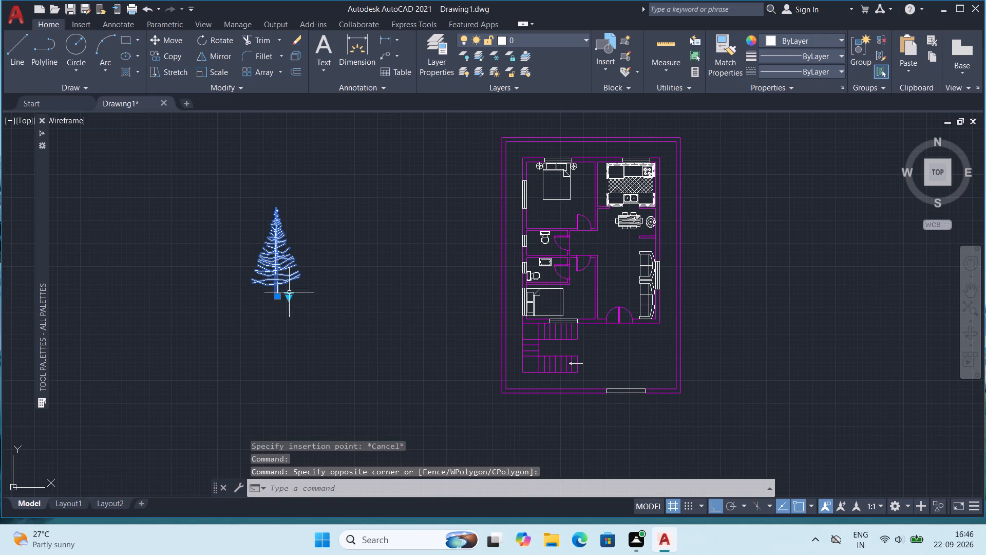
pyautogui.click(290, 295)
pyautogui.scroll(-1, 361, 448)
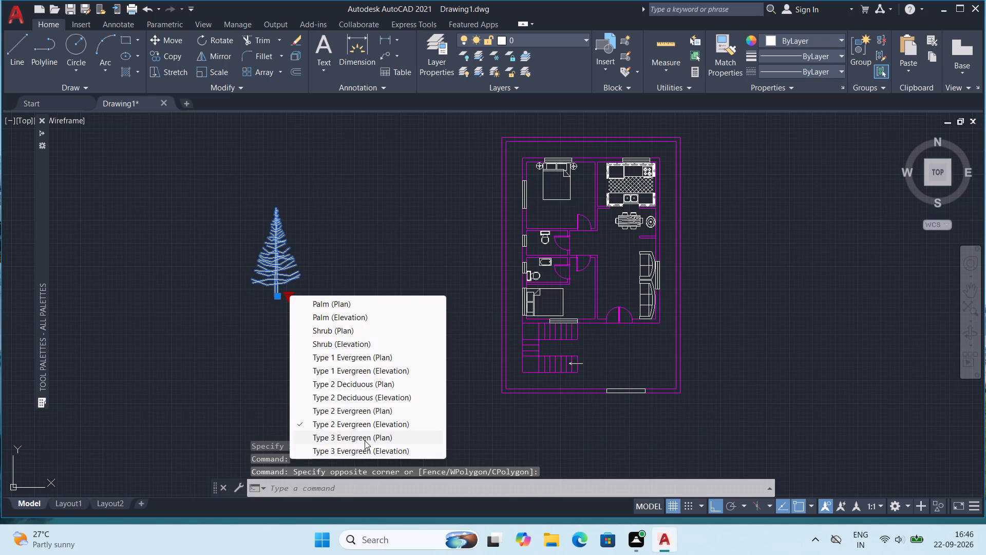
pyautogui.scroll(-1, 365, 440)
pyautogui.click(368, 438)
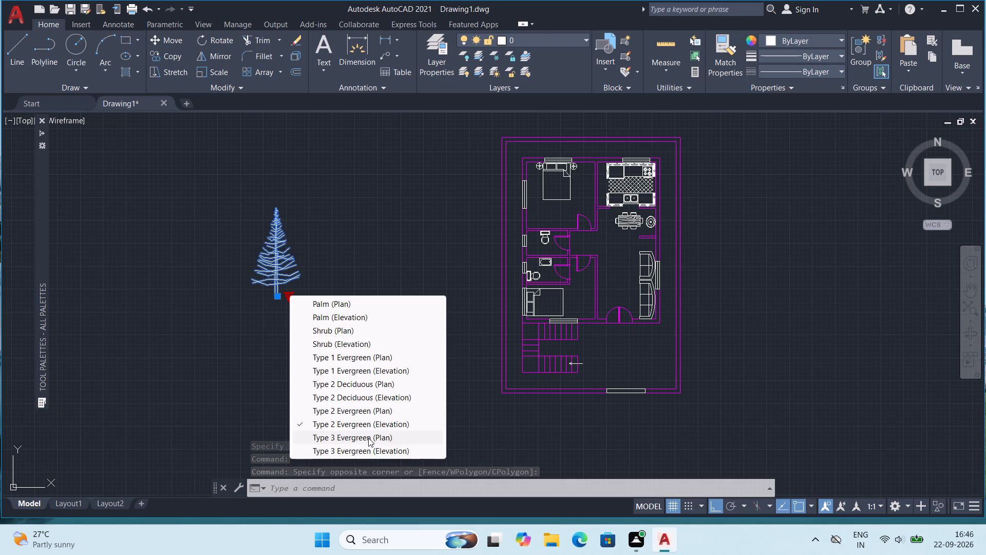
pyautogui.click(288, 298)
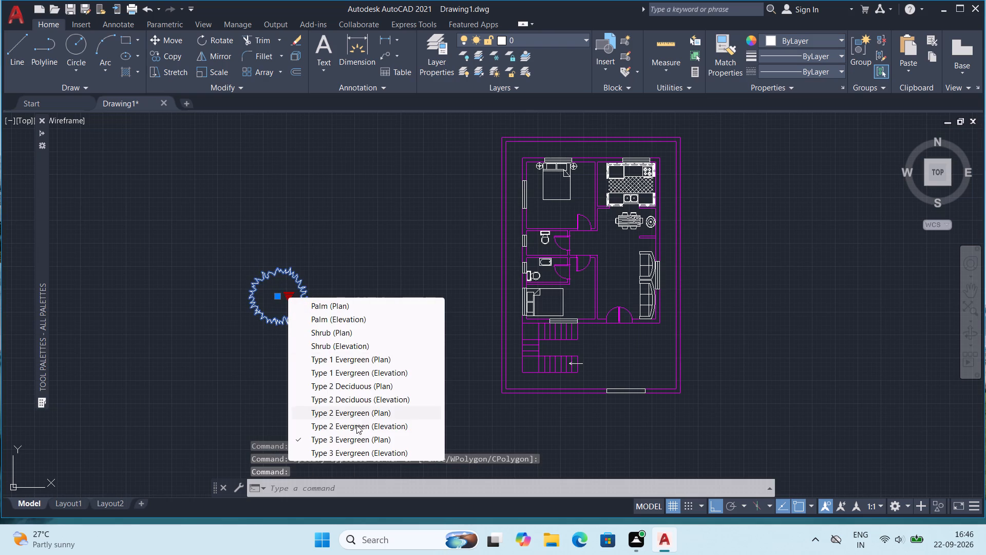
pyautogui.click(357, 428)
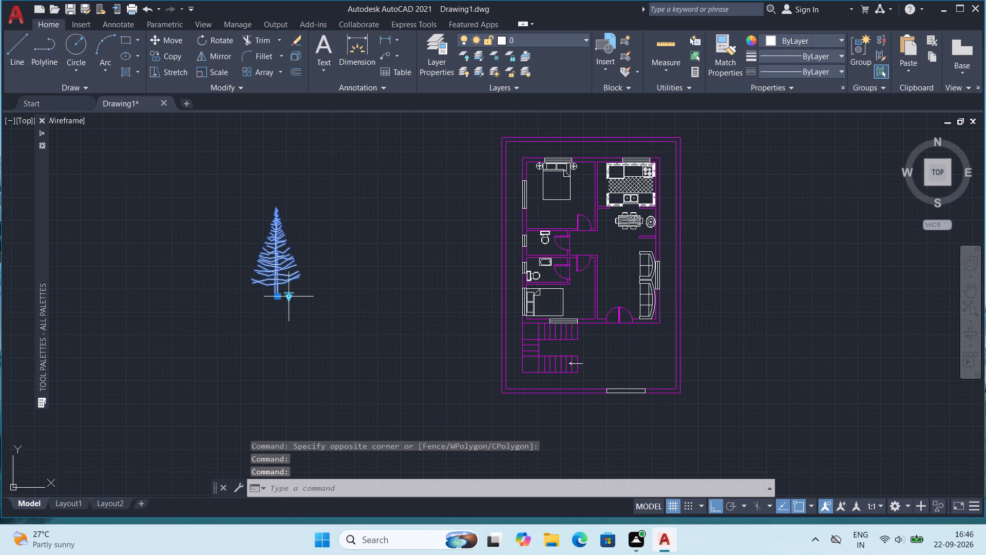
# Set the tree block's type to Type 1 Evergreen (Elevation).
pyautogui.click(290, 295)
pyautogui.click(371, 367)
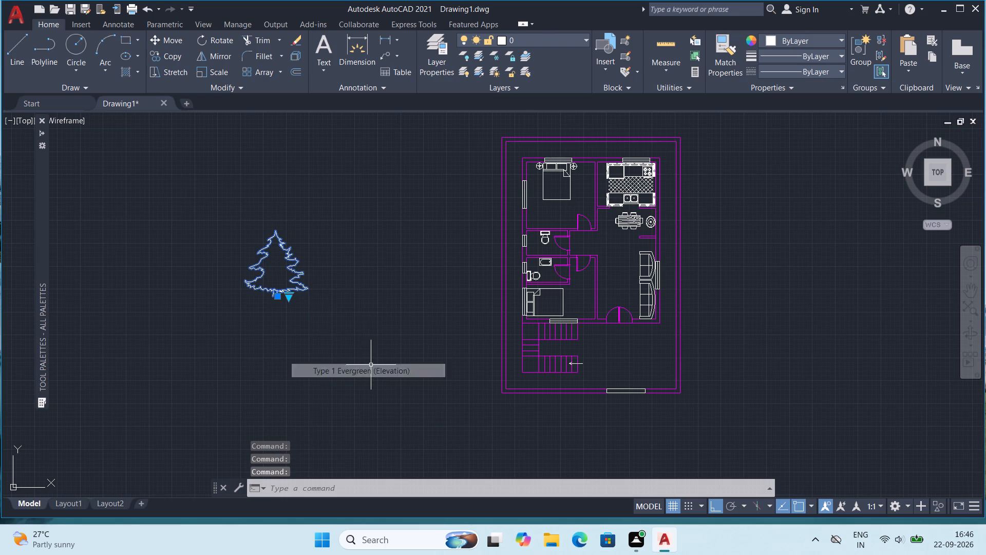
pyautogui.scroll(2, 292, 284)
pyautogui.scroll(-1, 377, 337)
pyautogui.press('Escape')
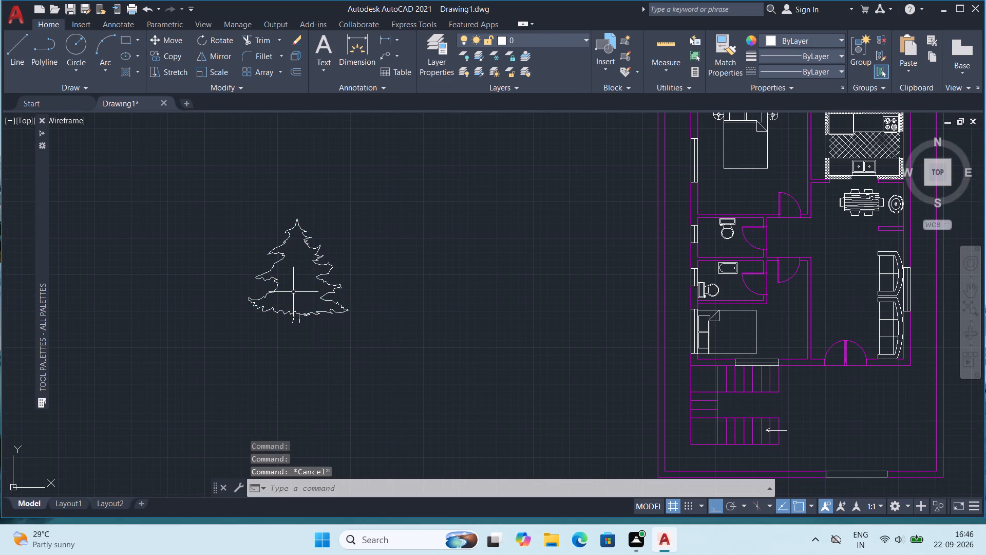
# Copy the evergreen tree into the empty area just west of the compound wall, near the staircase.
pyautogui.click(280, 310)
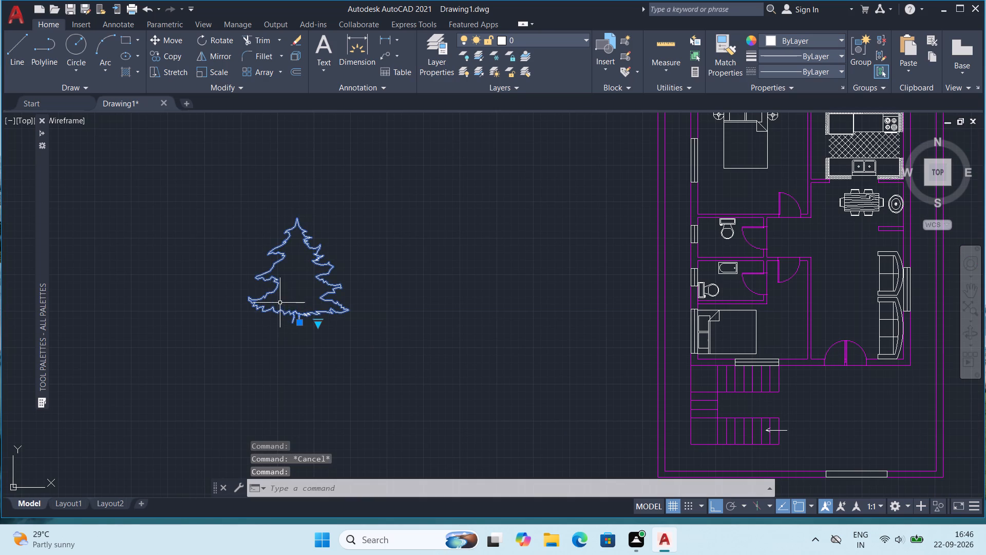
pyautogui.hotkey('ctrl', 'c')
pyautogui.hotkey('ctrl', 'v')
pyautogui.moveTo(676, 432); pyautogui.dragTo(375, 319, button='middle')
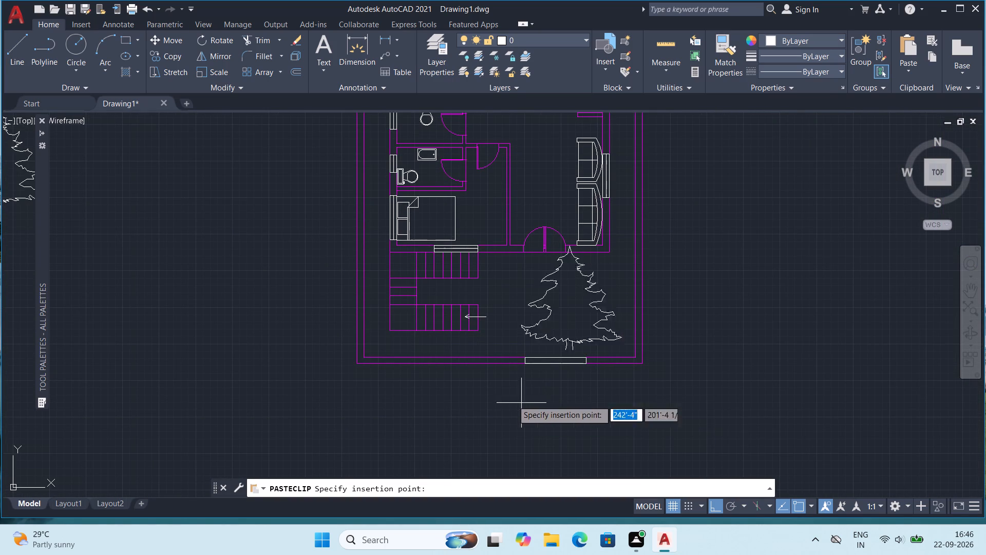
pyautogui.click(195, 341)
# Scale the copied tree down to a little over half its size, using its lower east tip as base point.
pyautogui.click(282, 275)
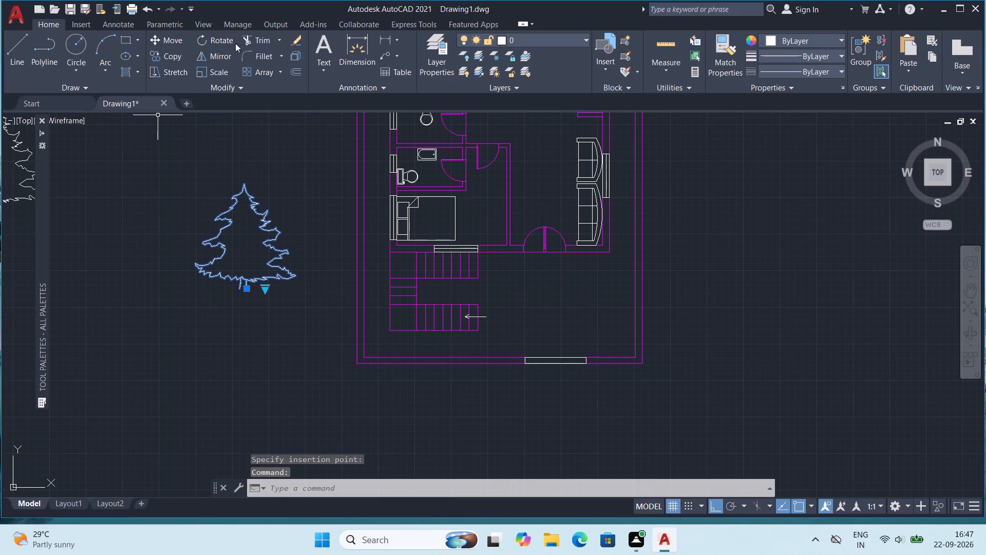
pyautogui.click(200, 75)
pyautogui.click(290, 273)
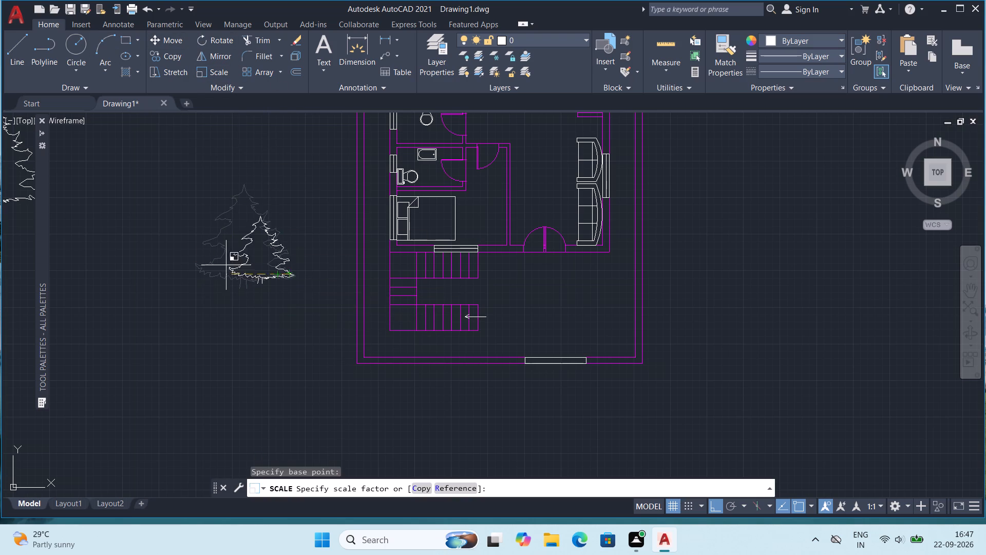
pyautogui.click(234, 271)
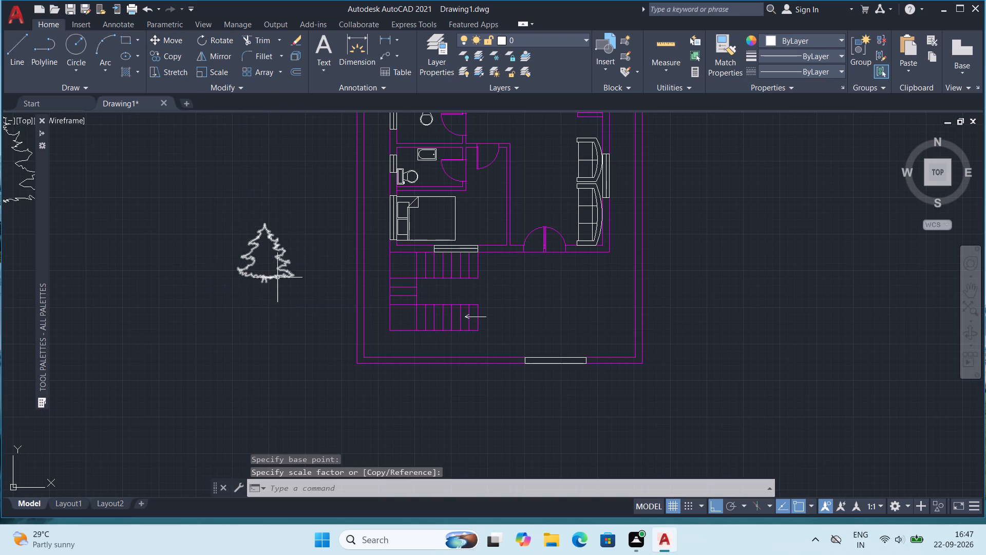
# Copy the scaled-down tree into the southeast corner of the plot, inside the compound wall beside the opening.
pyautogui.click(277, 277)
pyautogui.hotkey('ctrl', 'c')
pyautogui.hotkey('ctrl', 'v')
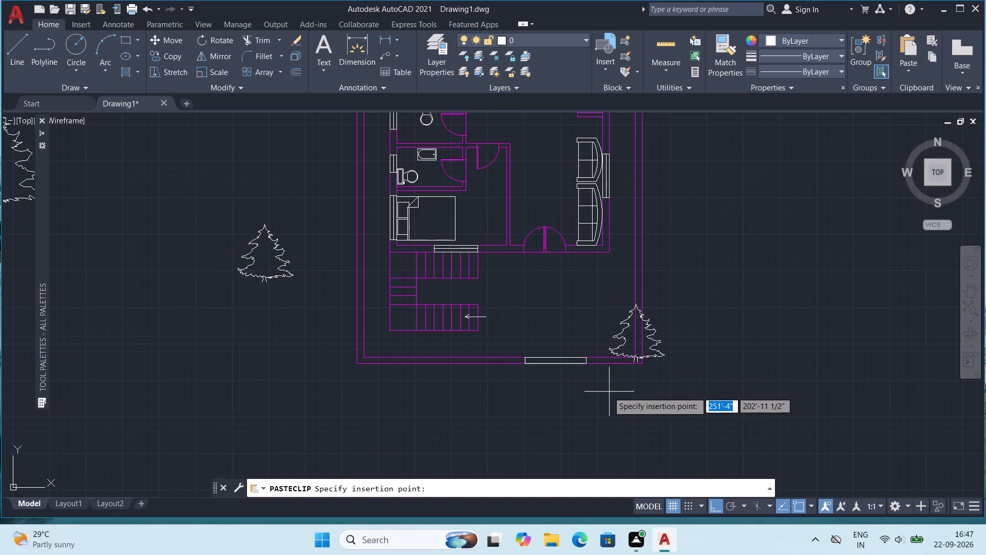
pyautogui.click(580, 384)
# Delete the two spare trees left in the empty area west of the plan.
pyautogui.scroll(-1, 529, 307)
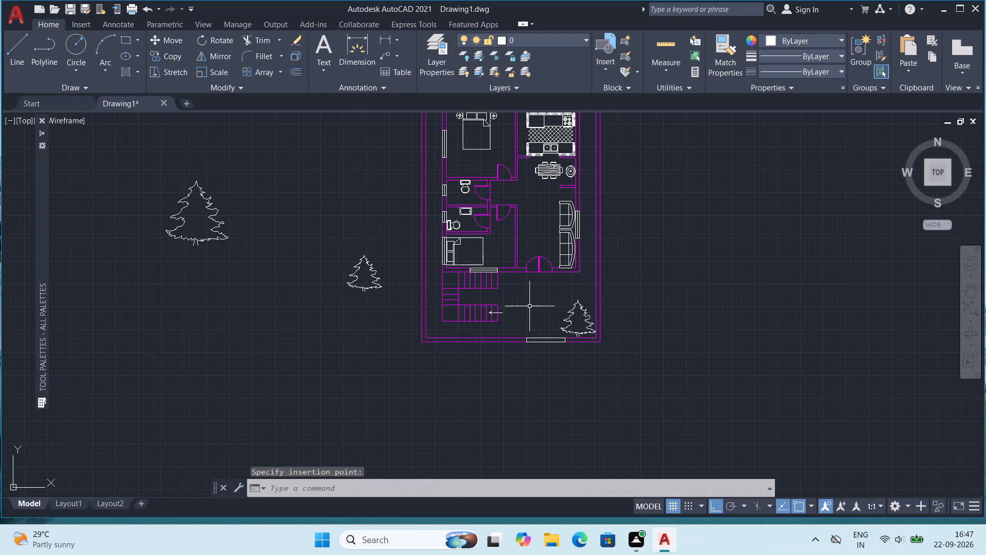
pyautogui.moveTo(518, 303); pyautogui.dragTo(542, 357, button='middle')
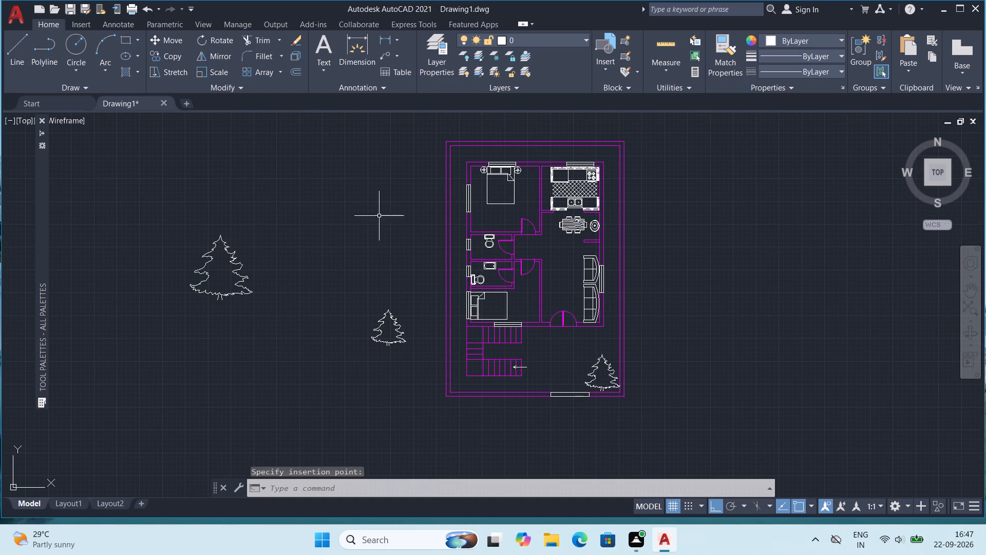
pyautogui.scroll(1, 445, 389)
pyautogui.scroll(-1, 285, 226)
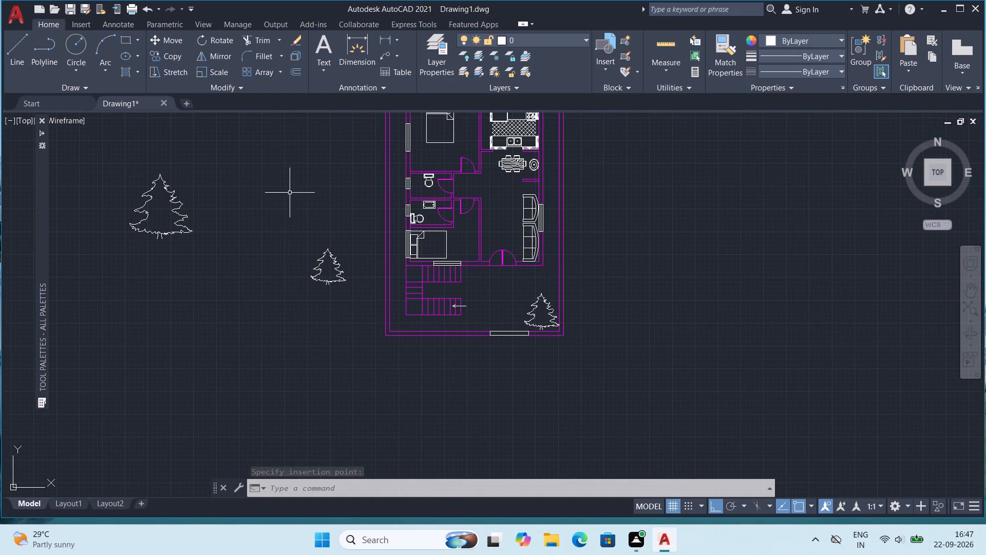
pyautogui.moveTo(296, 249); pyautogui.dragTo(303, 277, button='middle')
pyautogui.click(110, 154)
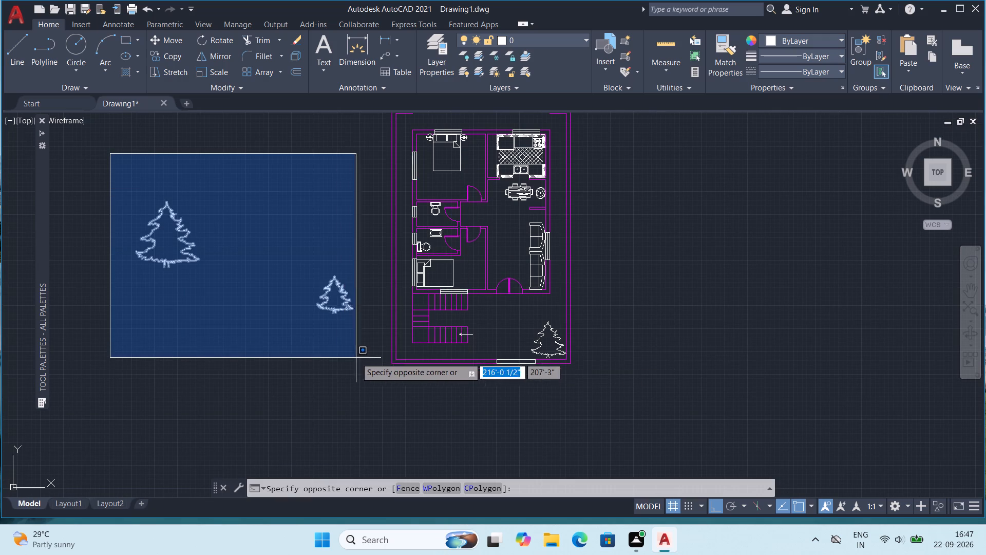
pyautogui.click(356, 358)
pyautogui.press('Delete')
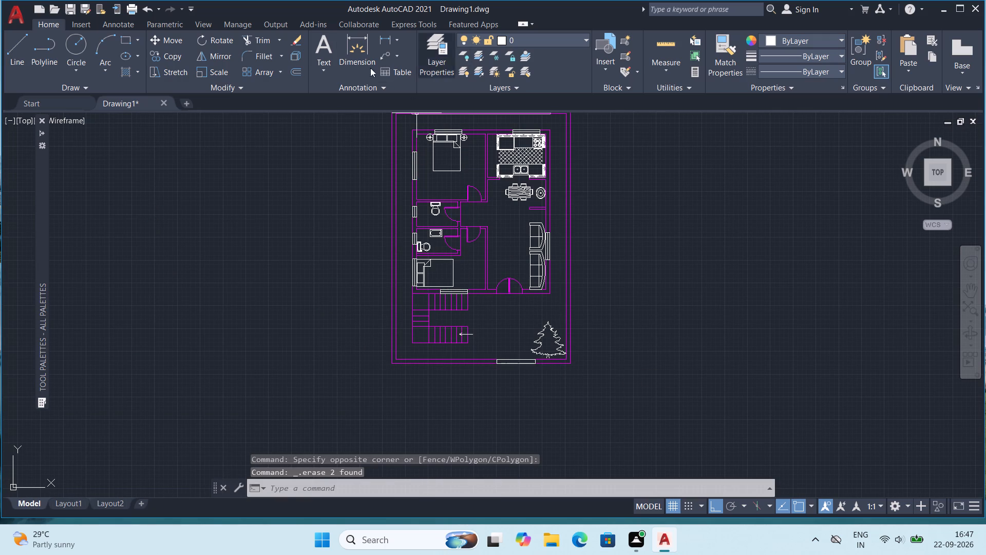
# Start a hatch with the ANSI32 pattern.
pyautogui.click(131, 71)
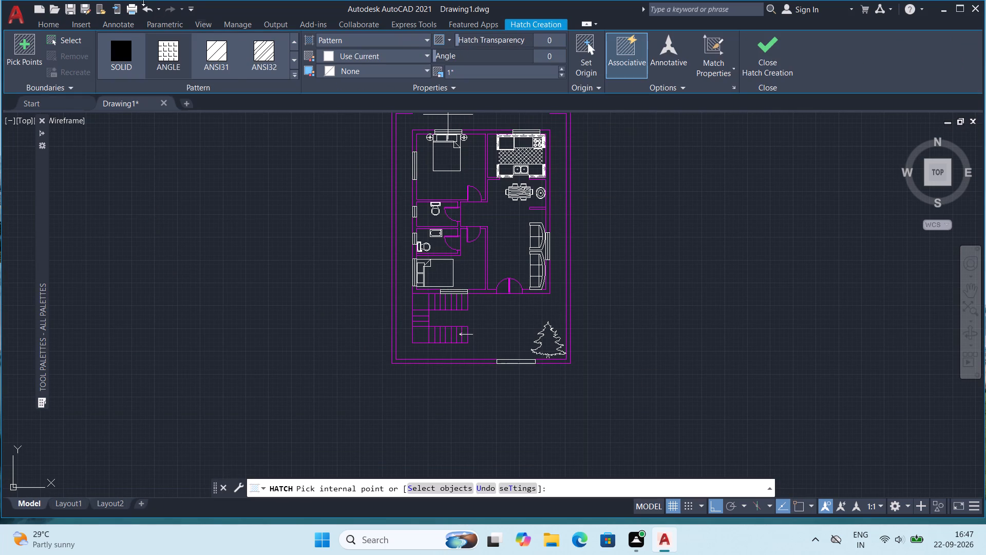
pyautogui.click(265, 53)
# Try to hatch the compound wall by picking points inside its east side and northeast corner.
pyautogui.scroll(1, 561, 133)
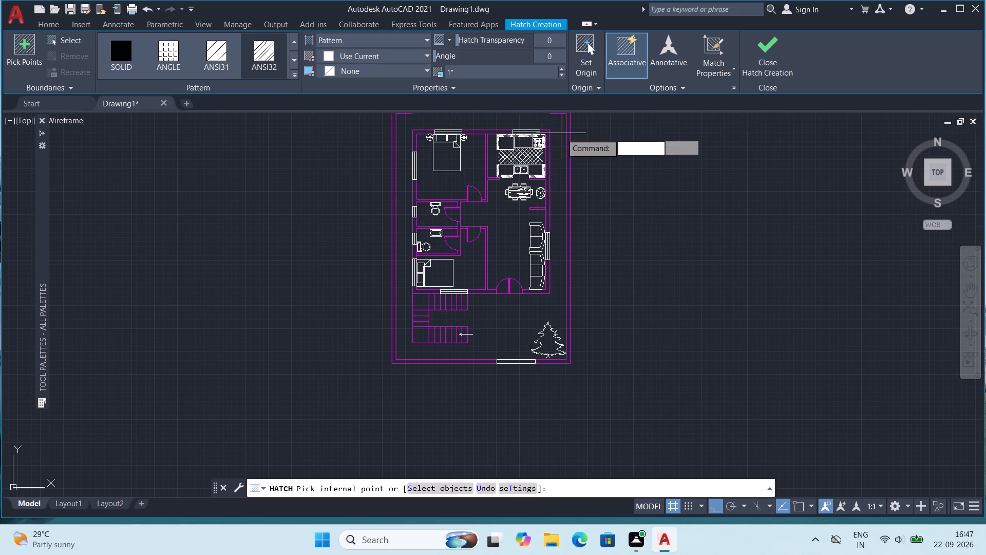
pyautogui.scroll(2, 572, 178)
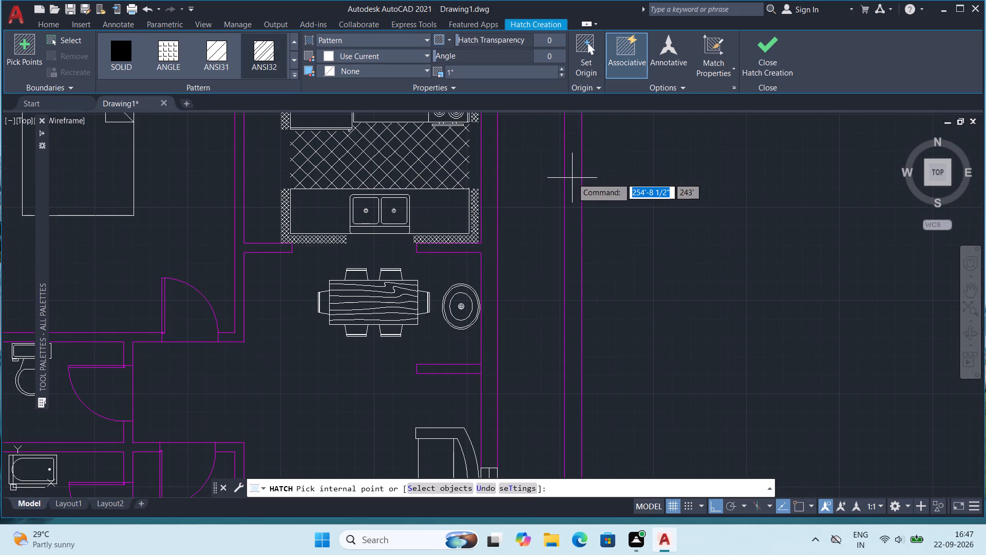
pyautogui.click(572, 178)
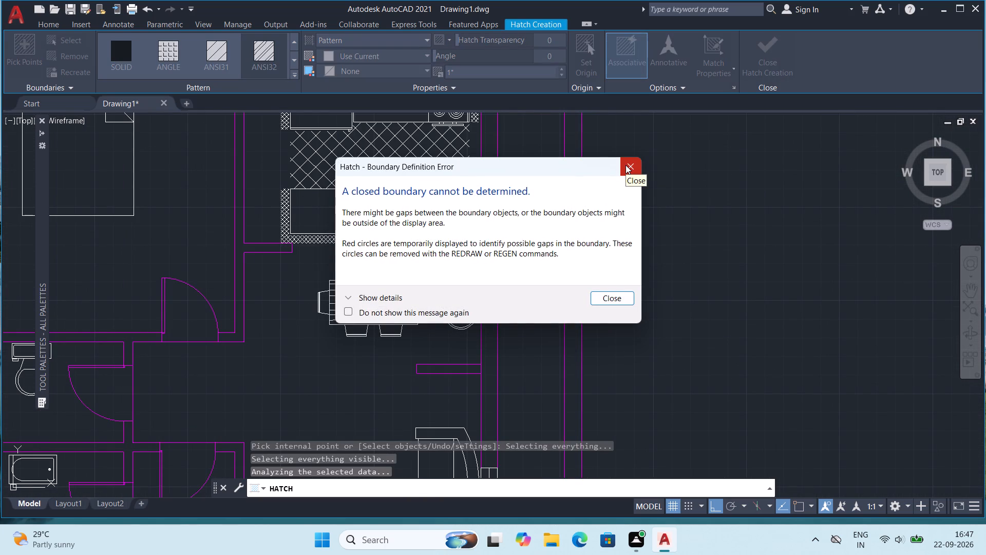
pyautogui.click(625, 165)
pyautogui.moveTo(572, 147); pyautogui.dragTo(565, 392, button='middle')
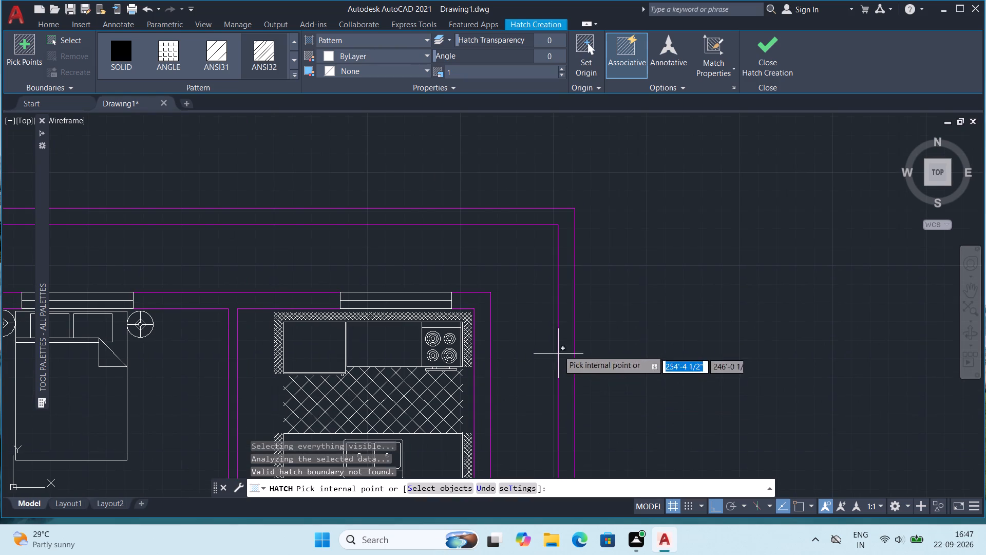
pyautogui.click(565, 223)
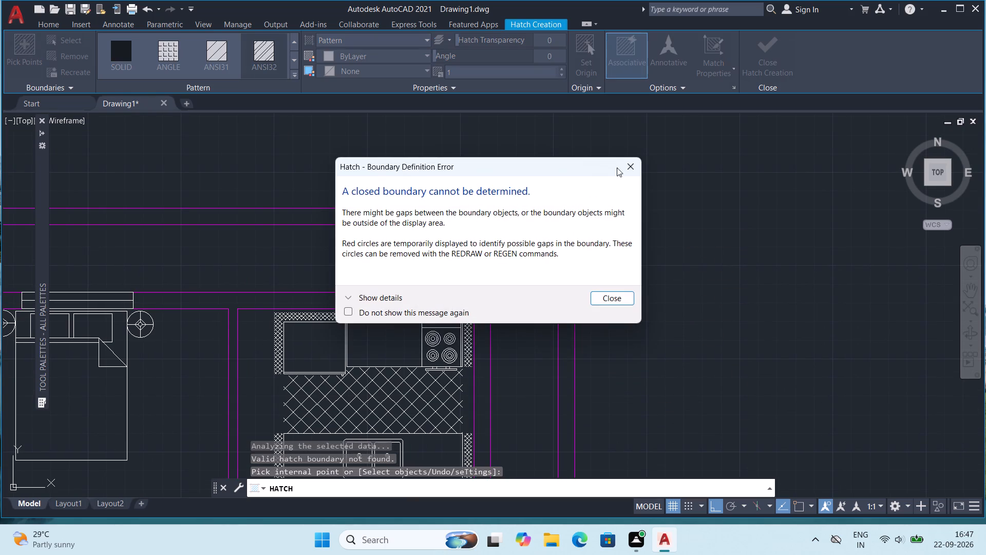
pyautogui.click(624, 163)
# Hatch the kitchen's east wall, the southern bedroom's east, south and west wall segments, and the wall between the two toilets.
pyautogui.click(475, 306)
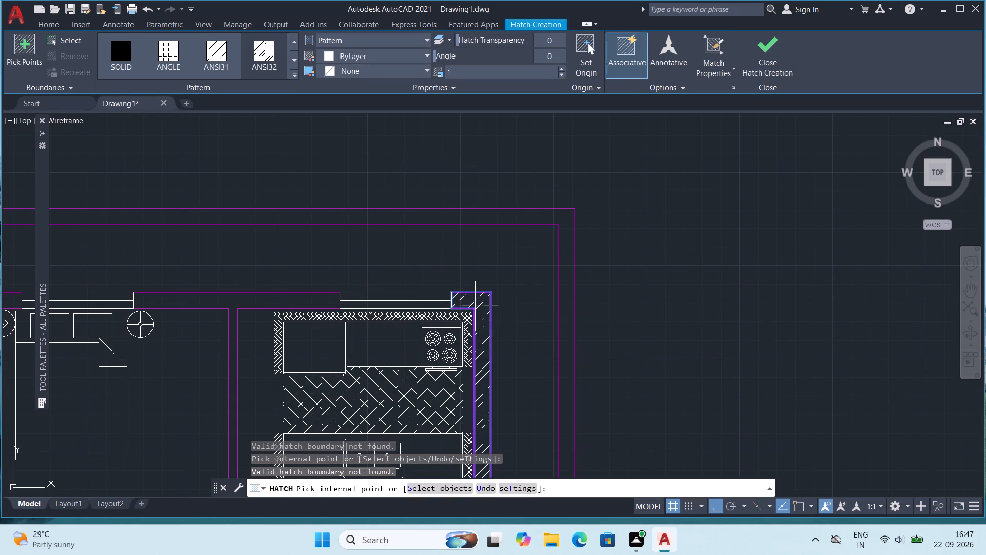
pyautogui.scroll(-3, 510, 321)
pyautogui.moveTo(547, 413); pyautogui.dragTo(604, 237, button='middle')
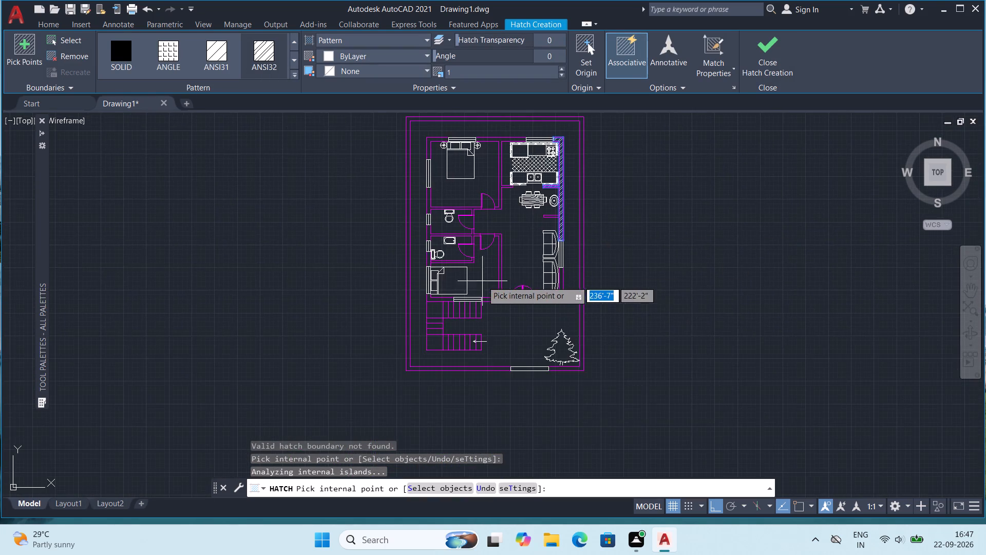
pyautogui.scroll(2, 486, 276)
pyautogui.click(517, 337)
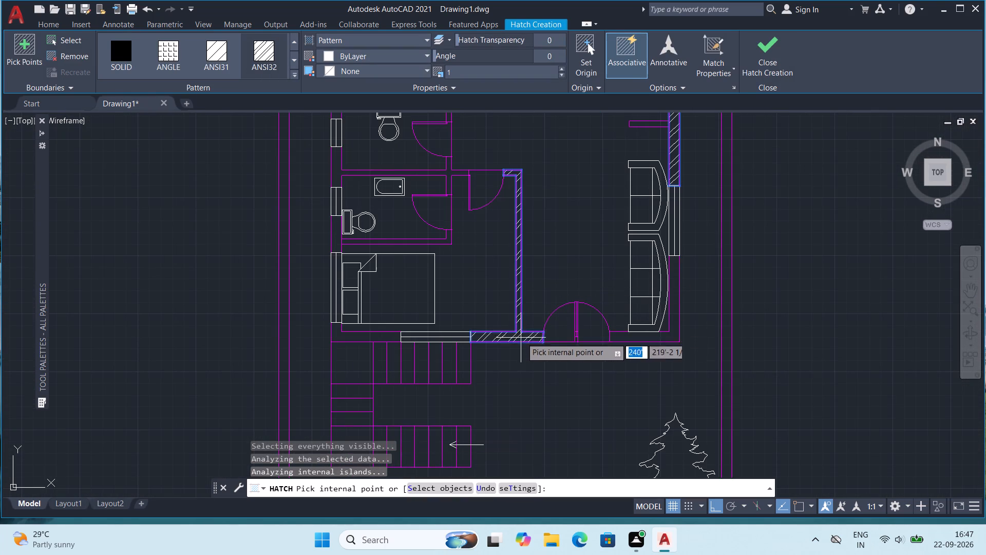
pyautogui.click(338, 232)
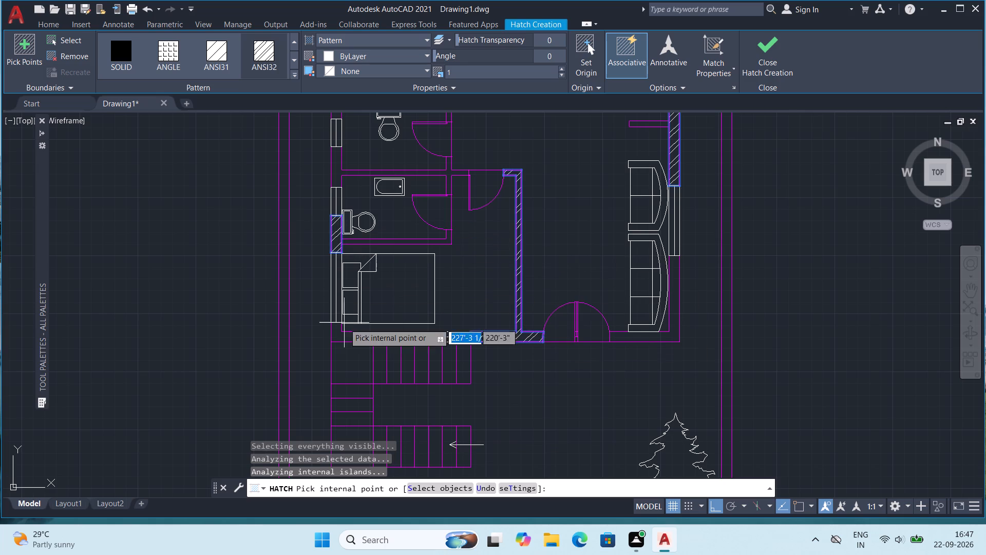
pyautogui.click(339, 337)
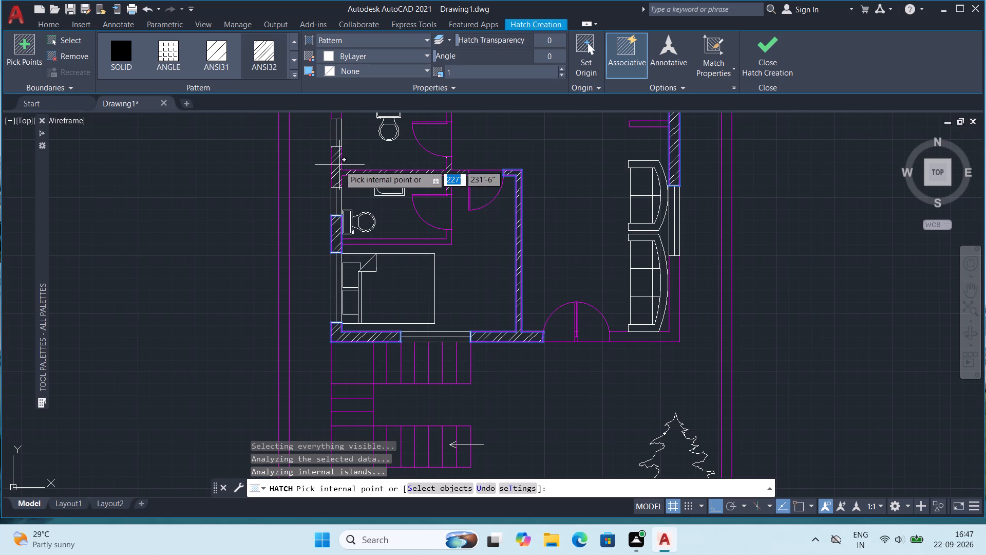
pyautogui.click(339, 164)
# Hatch the northern bedroom's west, south and north wall segments and the partition between the bedroom and kitchen.
pyautogui.moveTo(492, 200); pyautogui.dragTo(473, 410, button='middle')
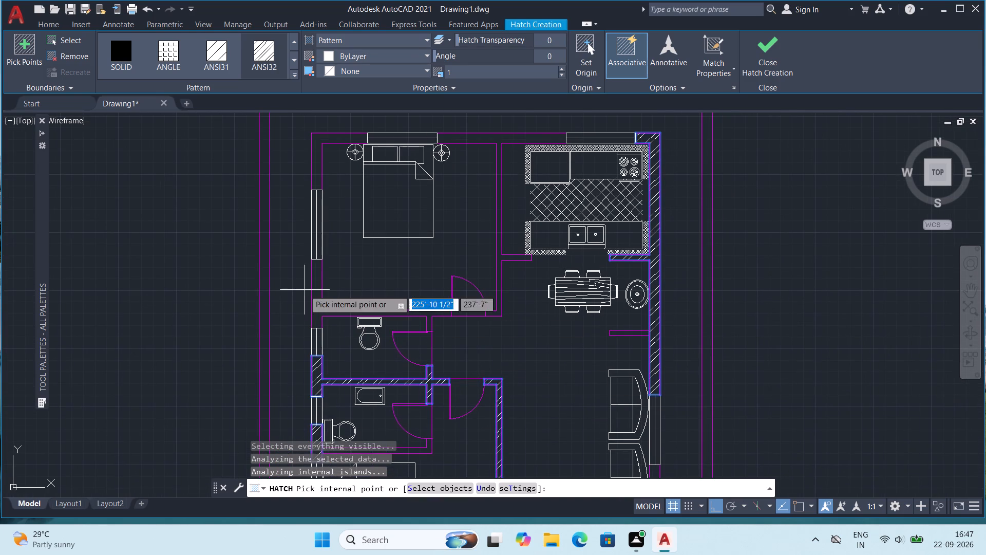
pyautogui.click(316, 287)
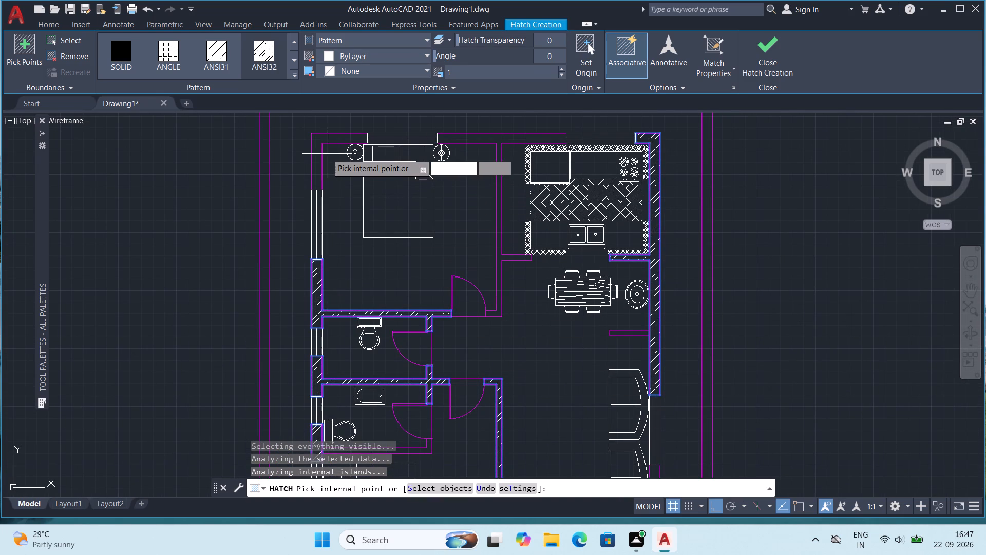
pyautogui.click(318, 145)
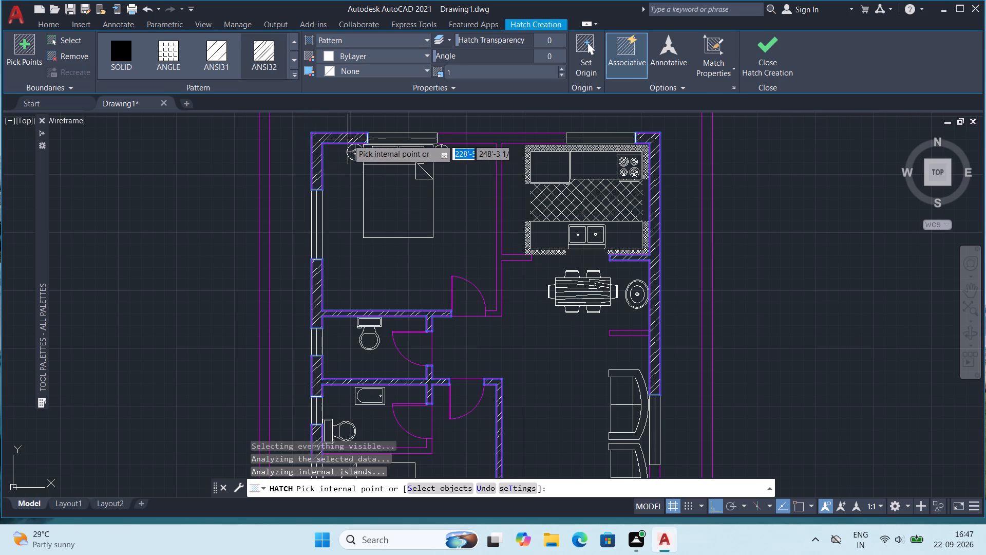
pyautogui.click(475, 139)
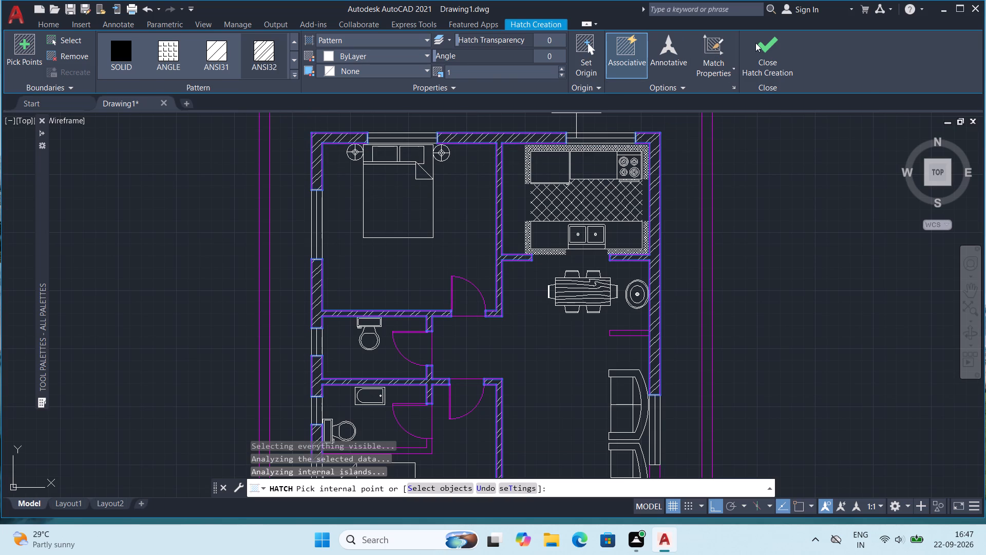
pyautogui.click(755, 42)
# Hatch the living room's southeast corner wall beside the main door and the surrounding compound wall.
pyautogui.scroll(-2, 578, 238)
pyautogui.moveTo(546, 354); pyautogui.dragTo(522, 231, button='middle')
pyautogui.scroll(1, 525, 238)
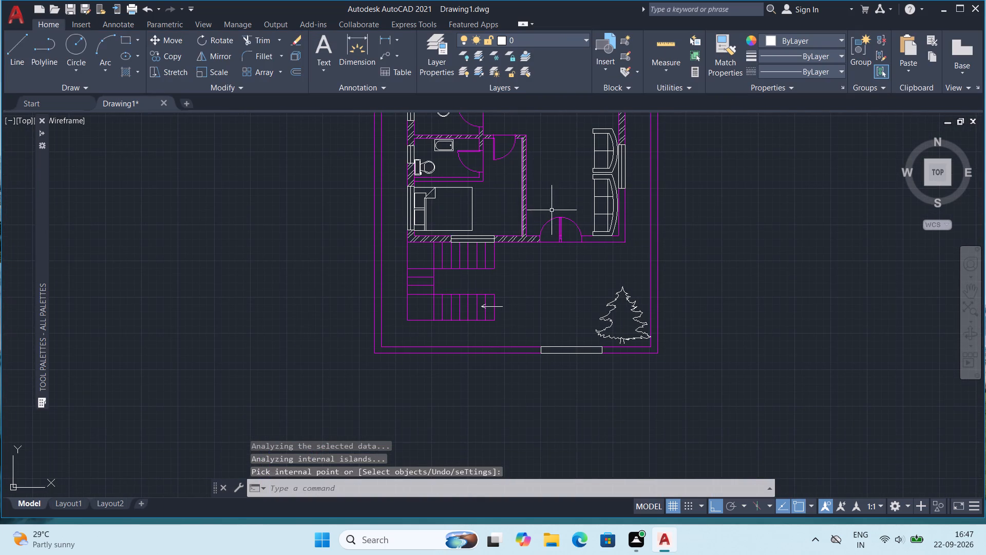
pyautogui.click(132, 68)
pyautogui.scroll(2, 528, 197)
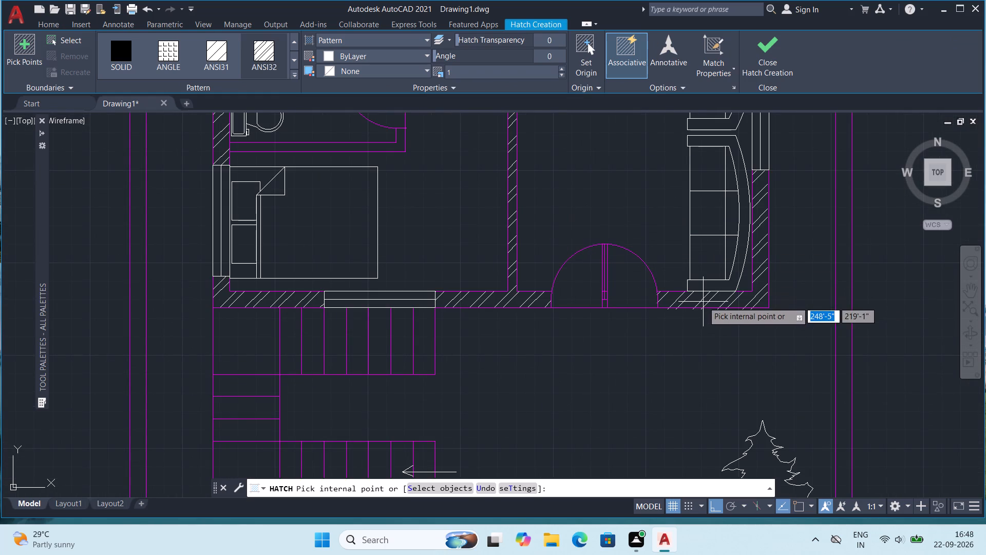
pyautogui.click(703, 302)
pyautogui.scroll(-2, 533, 242)
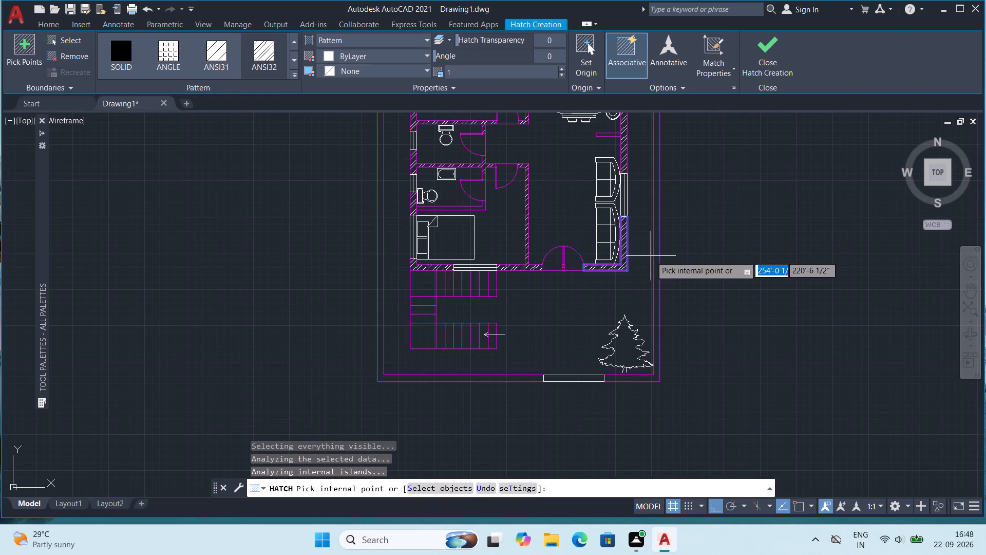
pyautogui.click(655, 254)
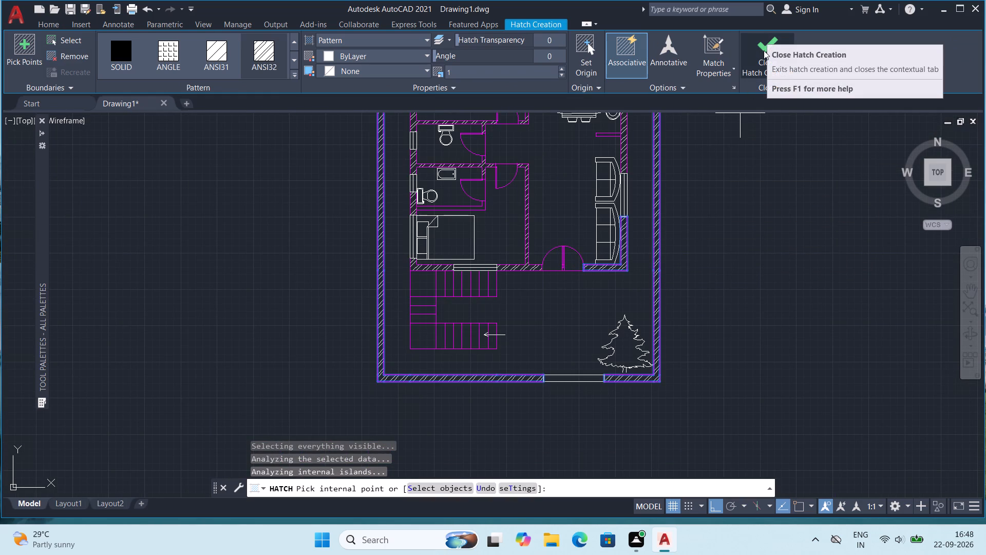
pyautogui.click(764, 50)
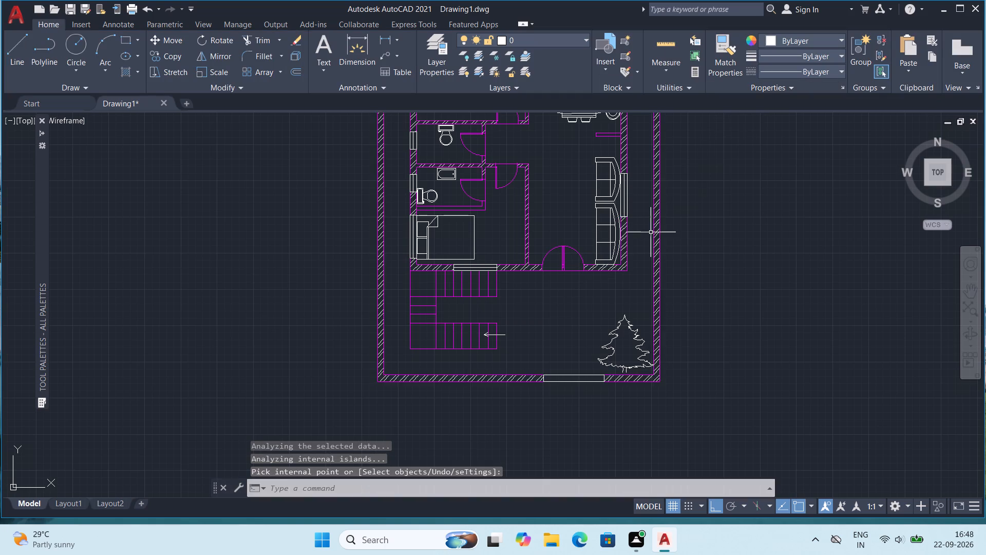
# Hatch the short stub wall between the dining area and the sofas.
pyautogui.moveTo(649, 236); pyautogui.dragTo(625, 305, button='middle')
pyautogui.scroll(-1, 623, 300)
pyautogui.moveTo(684, 247); pyautogui.dragTo(661, 278, button='middle')
pyautogui.scroll(1, 587, 229)
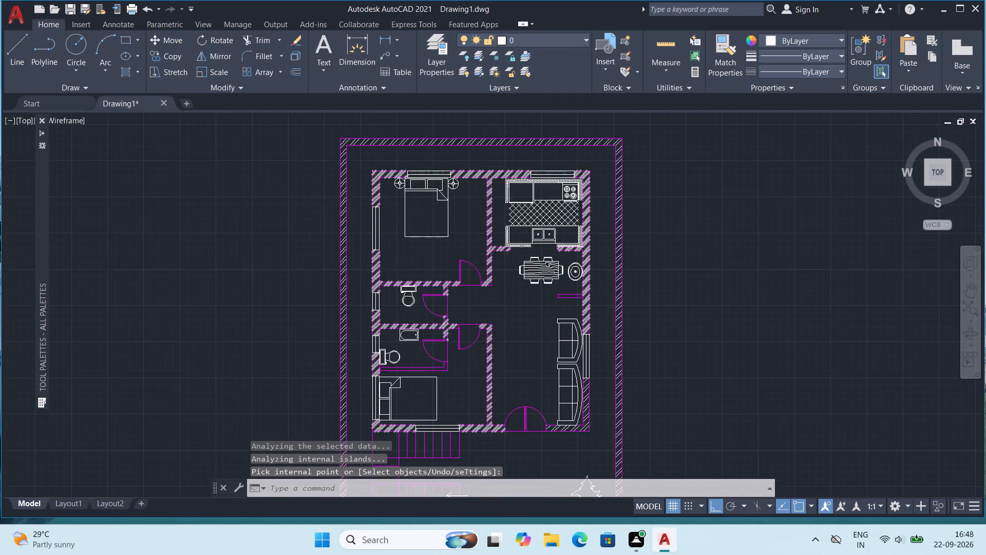
pyautogui.scroll(1, 587, 228)
pyautogui.scroll(-1, 586, 224)
pyautogui.moveTo(674, 256); pyautogui.dragTo(663, 220, button='middle')
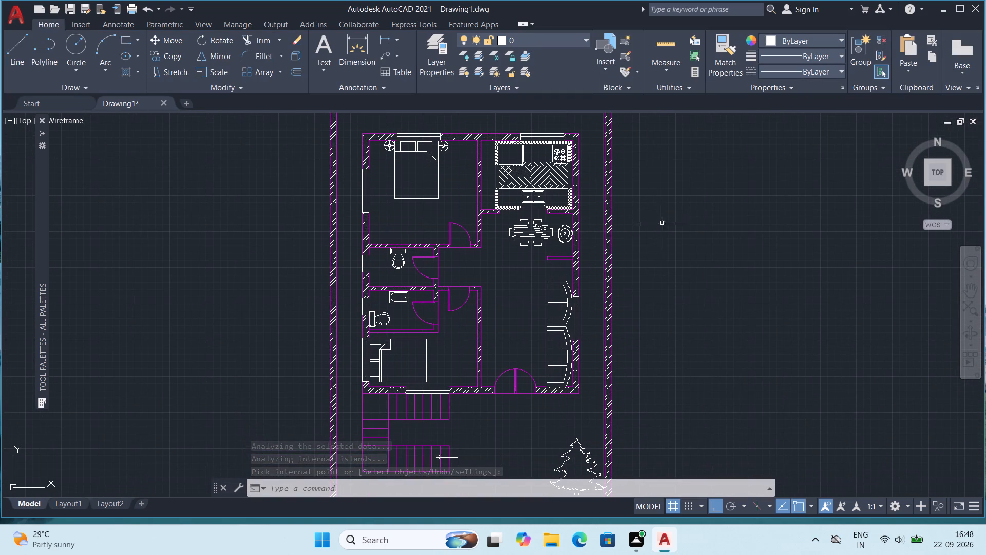
pyautogui.scroll(2, 576, 257)
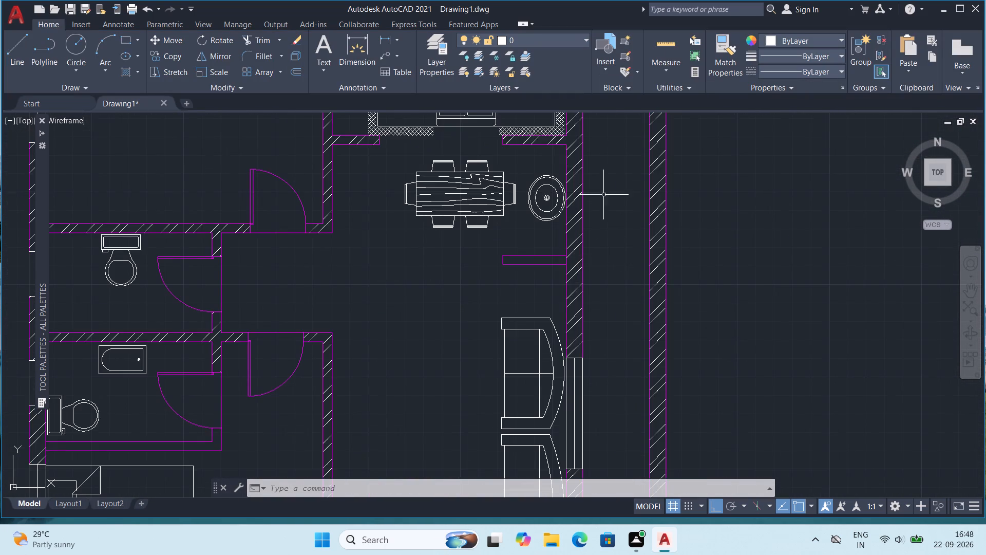
pyautogui.click(129, 70)
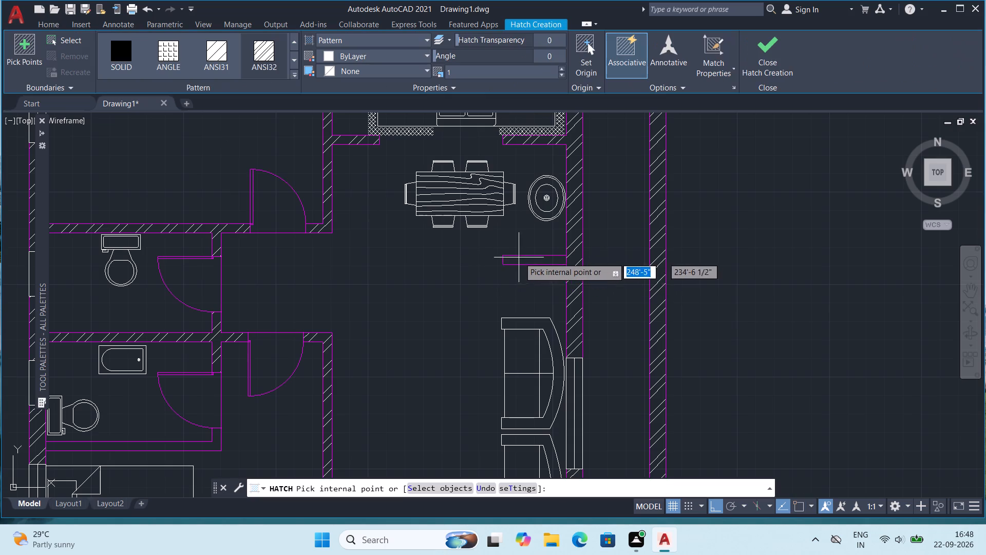
pyautogui.click(526, 262)
pyautogui.click(766, 55)
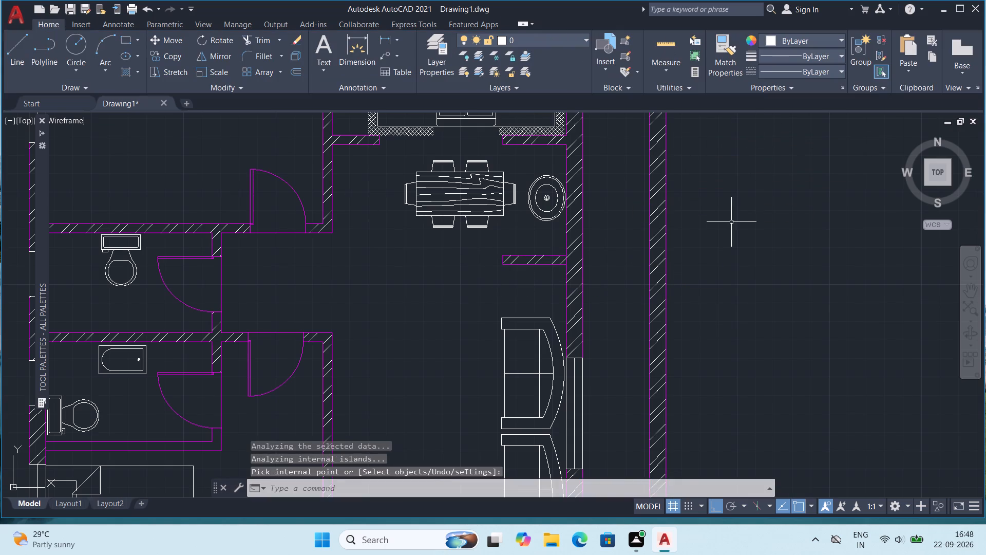
# Trim the wall line where the short stub wall meets the house's east wall.
pyautogui.scroll(-2, 731, 232)
pyautogui.moveTo(777, 289); pyautogui.dragTo(773, 328, button='middle')
pyautogui.scroll(3, 718, 301)
pyautogui.scroll(2, 509, 256)
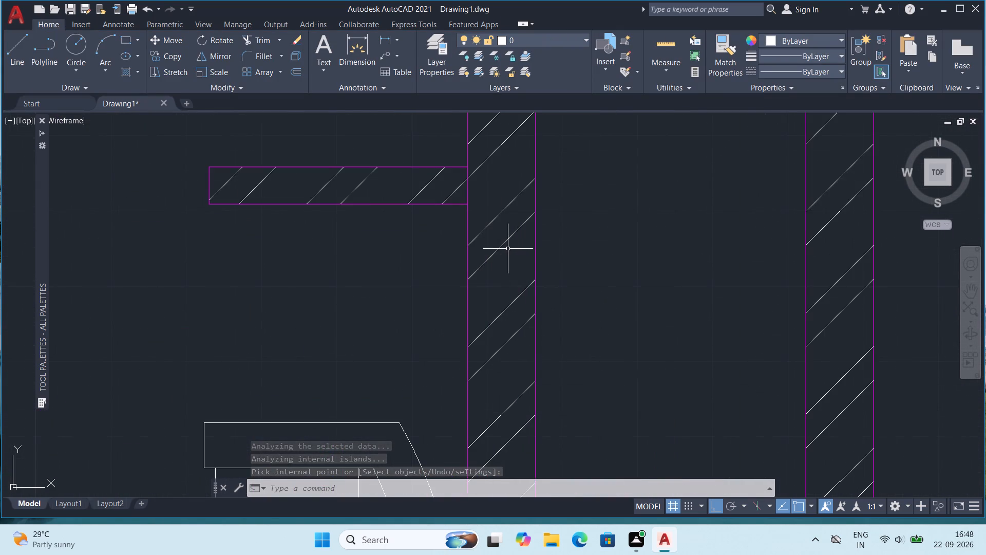
pyautogui.write('TR')
pyautogui.press('Return')
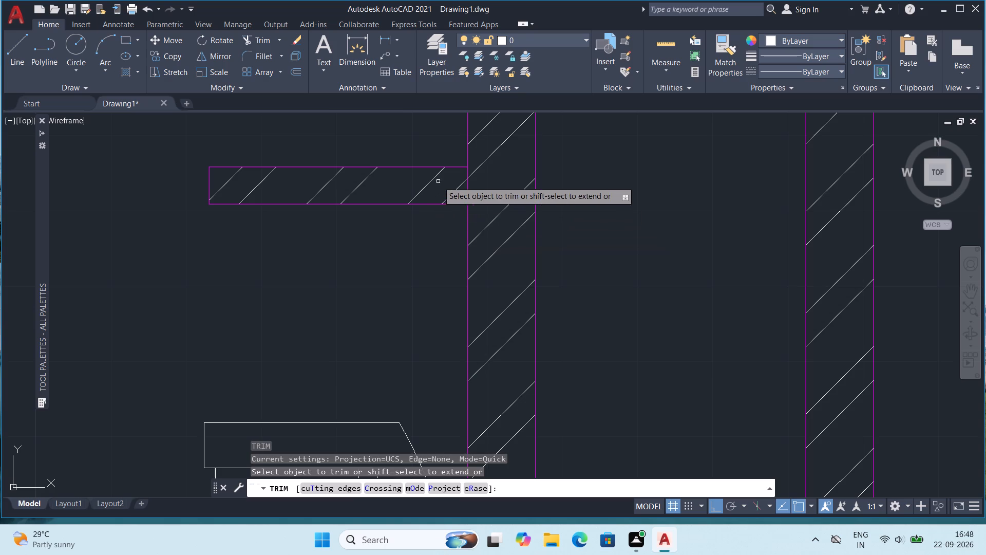
pyautogui.click(467, 195)
pyautogui.scroll(-2, 481, 190)
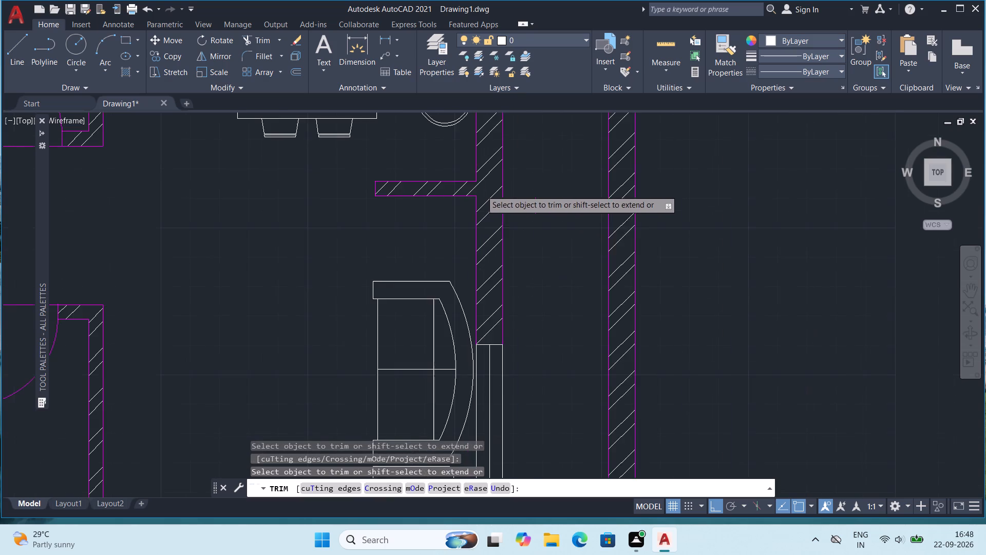
pyautogui.scroll(-1, 581, 218)
pyautogui.scroll(-1, 389, 248)
pyautogui.moveTo(393, 246); pyautogui.dragTo(619, 266, button='middle')
pyautogui.scroll(-1, 604, 261)
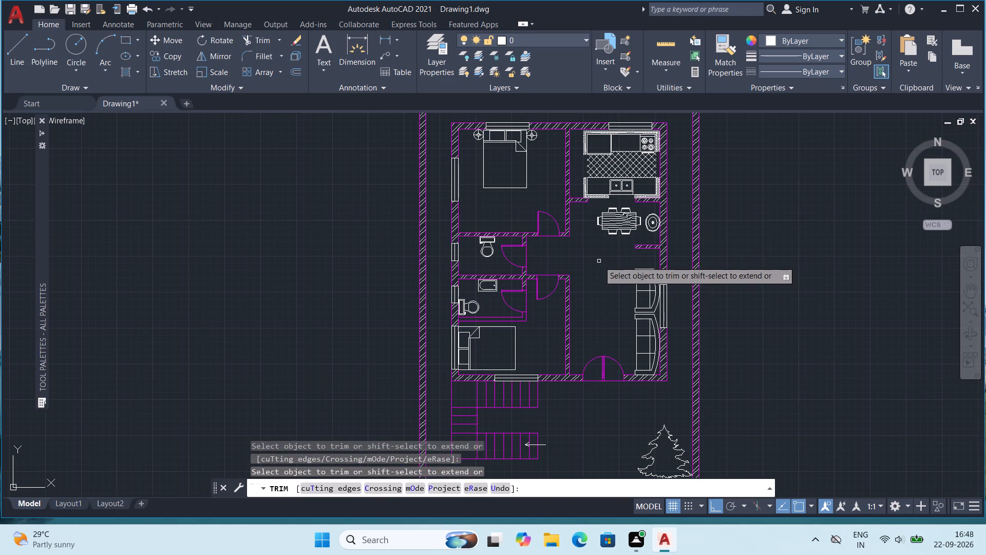
pyautogui.moveTo(619, 272); pyautogui.dragTo(616, 282, button='middle')
pyautogui.press('Escape')
pyautogui.press('Escape')
# Review the hatched walls across the whole plan.
pyautogui.scroll(-1, 516, 191)
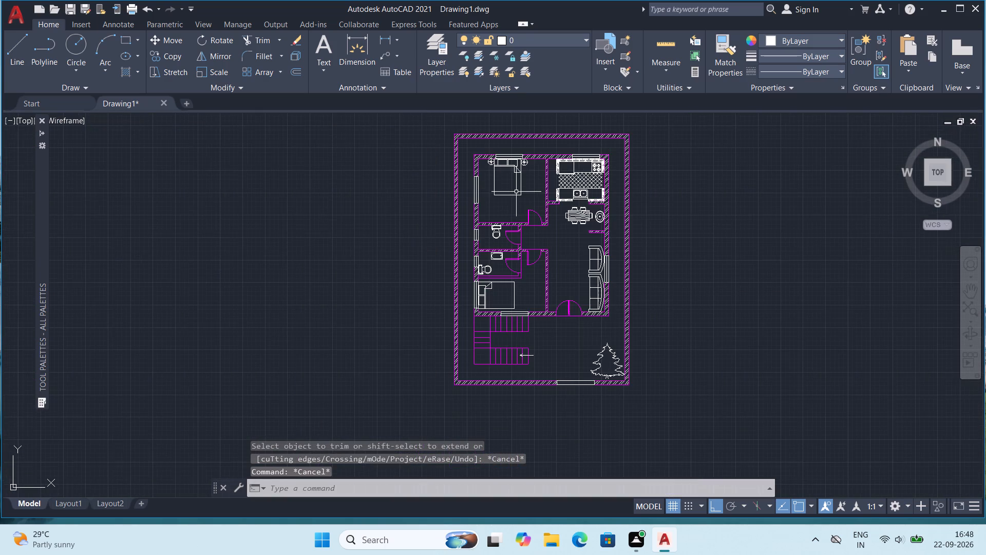
pyautogui.moveTo(591, 234); pyautogui.dragTo(560, 263, button='middle')
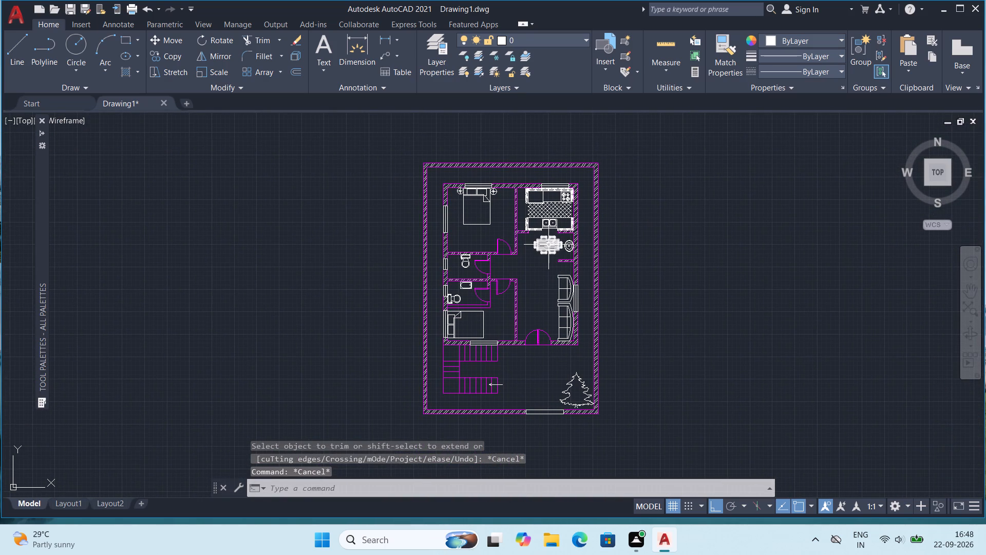
pyautogui.scroll(1, 0, 0)
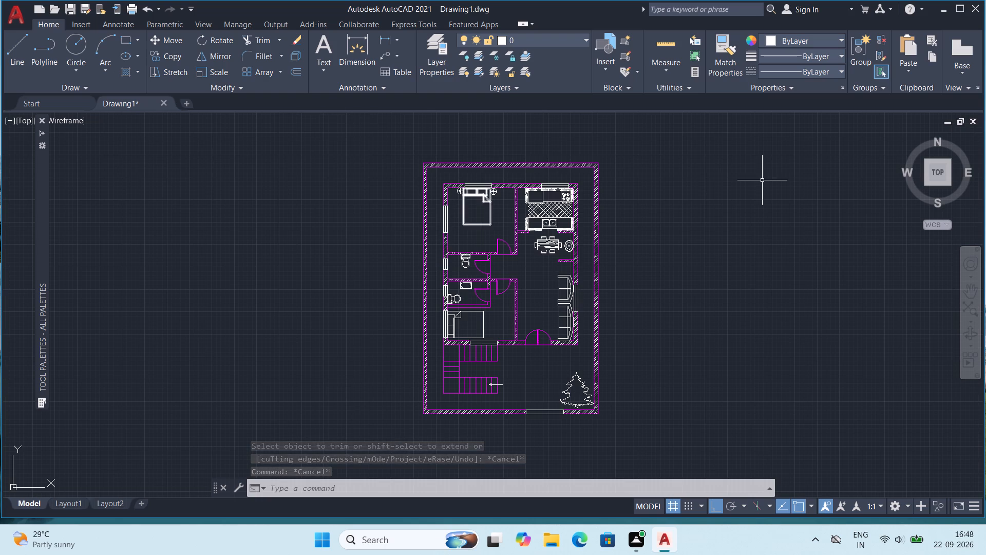
pyautogui.moveTo(761, 179); pyautogui.dragTo(692, 202, button='middle')
pyautogui.moveTo(491, 231); pyautogui.dragTo(496, 209, button='middle')
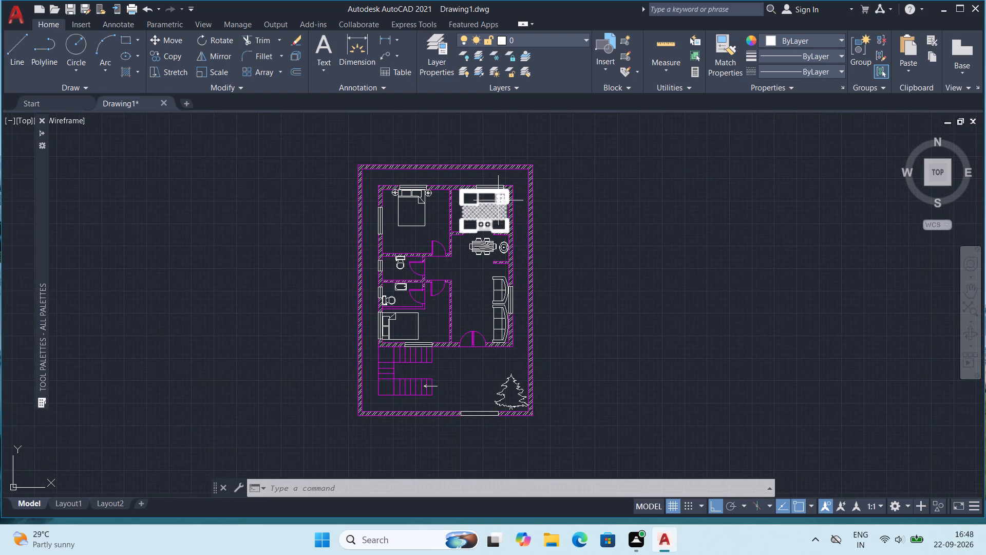
pyautogui.scroll(1, 543, 185)
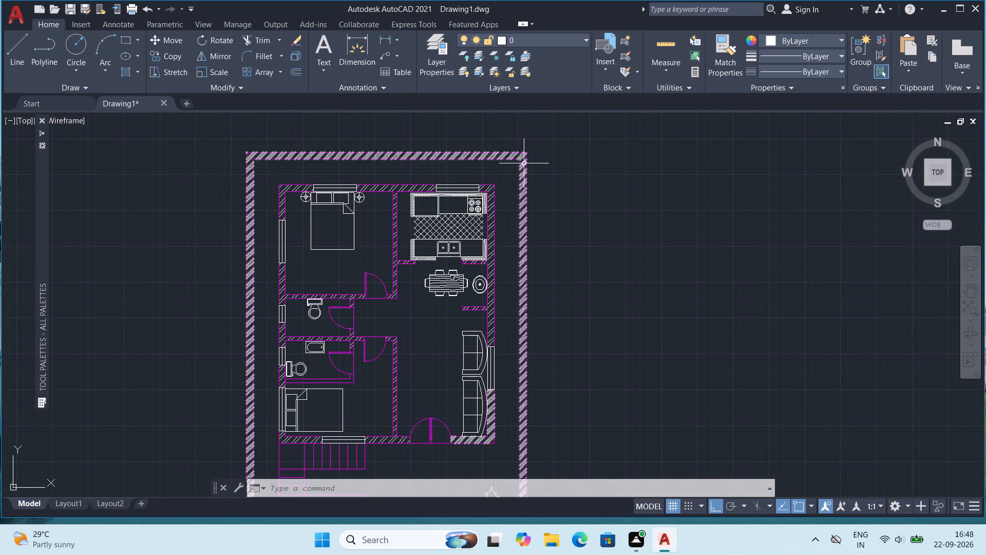
pyautogui.scroll(-1, 657, 171)
pyautogui.moveTo(655, 173); pyautogui.dragTo(661, 181, button='middle')
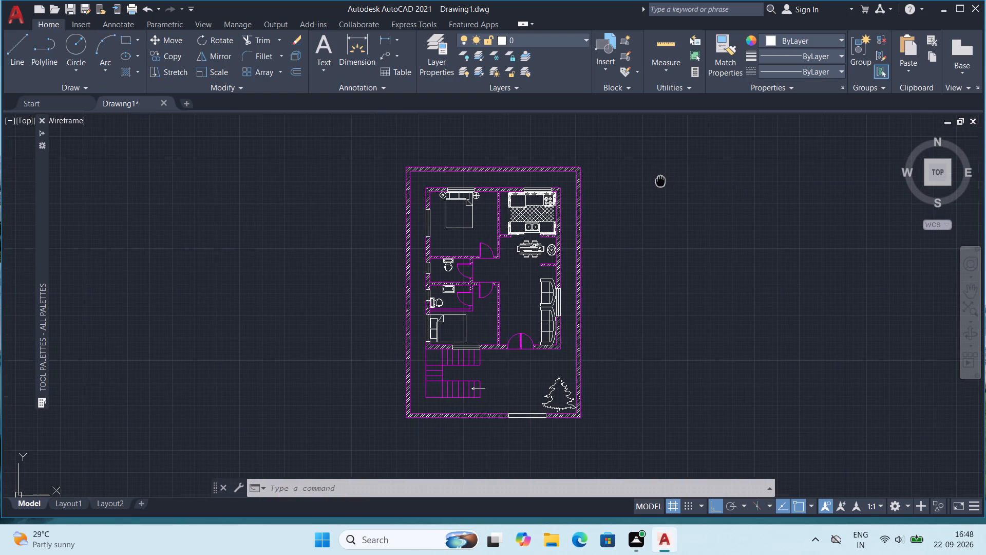
pyautogui.moveTo(661, 181); pyautogui.dragTo(661, 181, button='middle')
pyautogui.scroll(1, 513, 172)
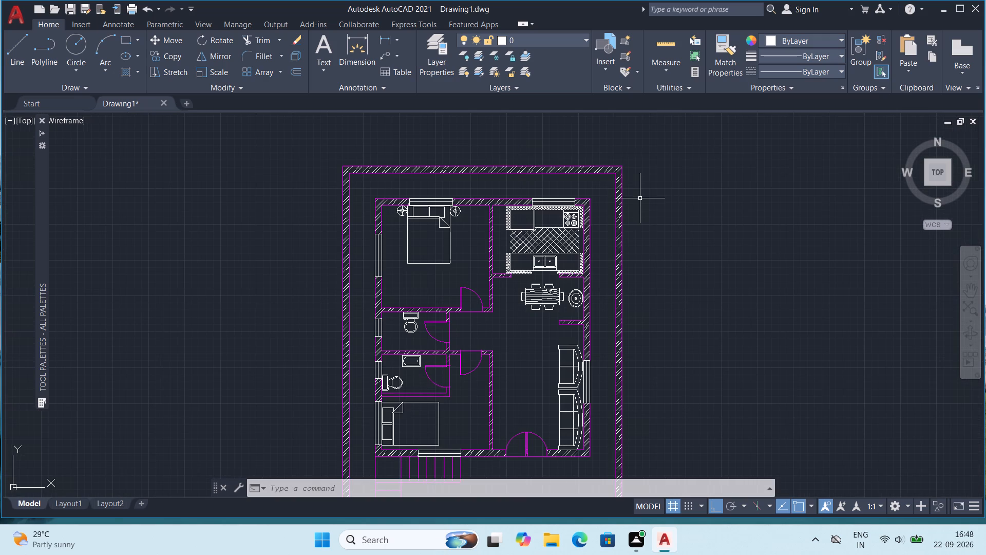
pyautogui.scroll(-1, 640, 197)
pyautogui.moveTo(667, 211); pyautogui.dragTo(601, 207, button='middle')
pyautogui.moveTo(602, 200); pyautogui.dragTo(599, 229, button='middle')
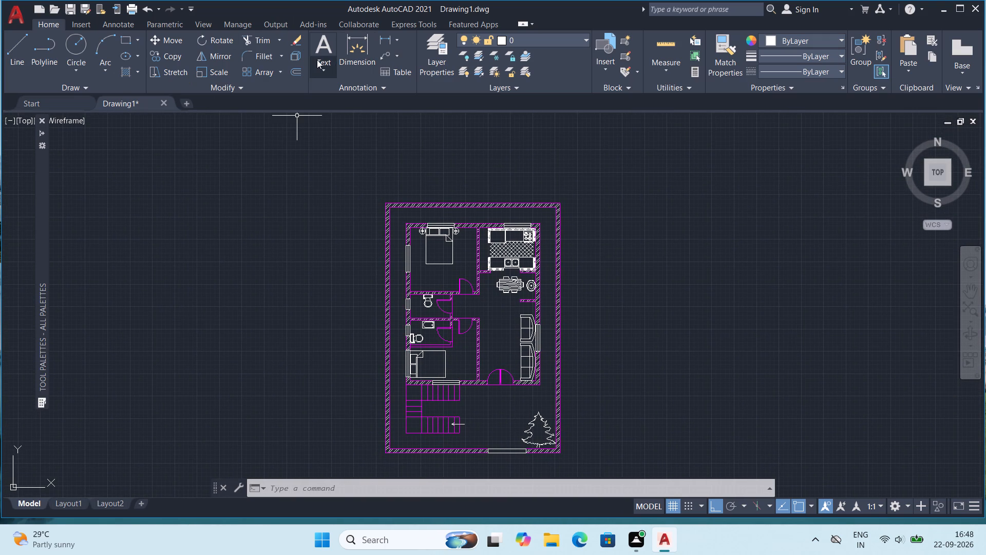
# Place horizontal single-line text BED ROOM, about 4' high, in the empty area northwest of the plan.
pyautogui.click(317, 59)
pyautogui.click(331, 115)
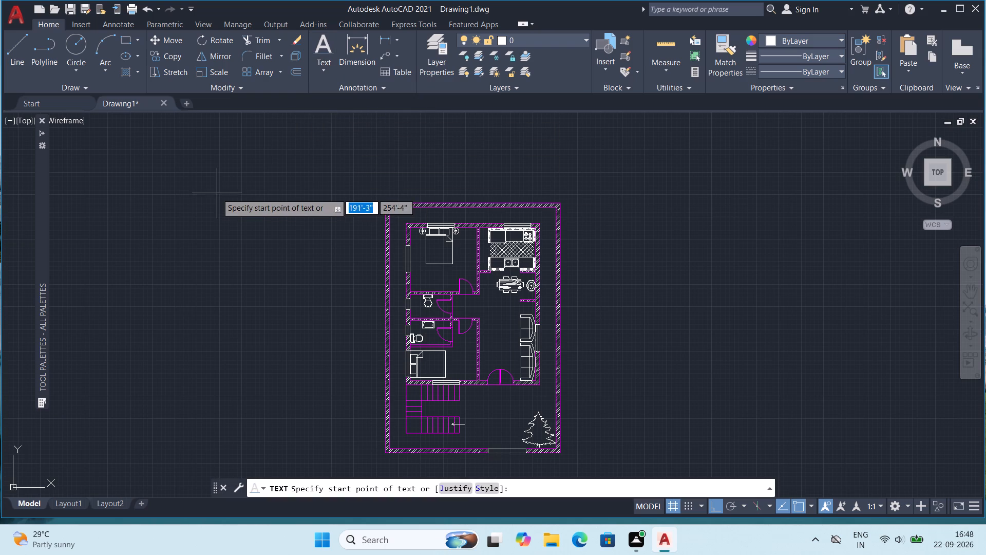
pyautogui.click(217, 192)
pyautogui.click(225, 214)
pyautogui.click(238, 202)
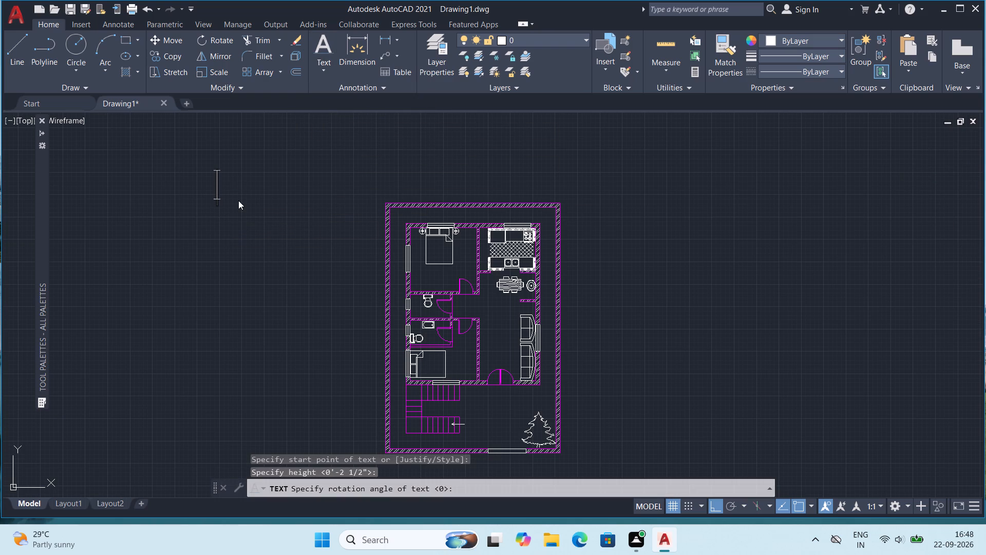
pyautogui.write('BED ROOM')
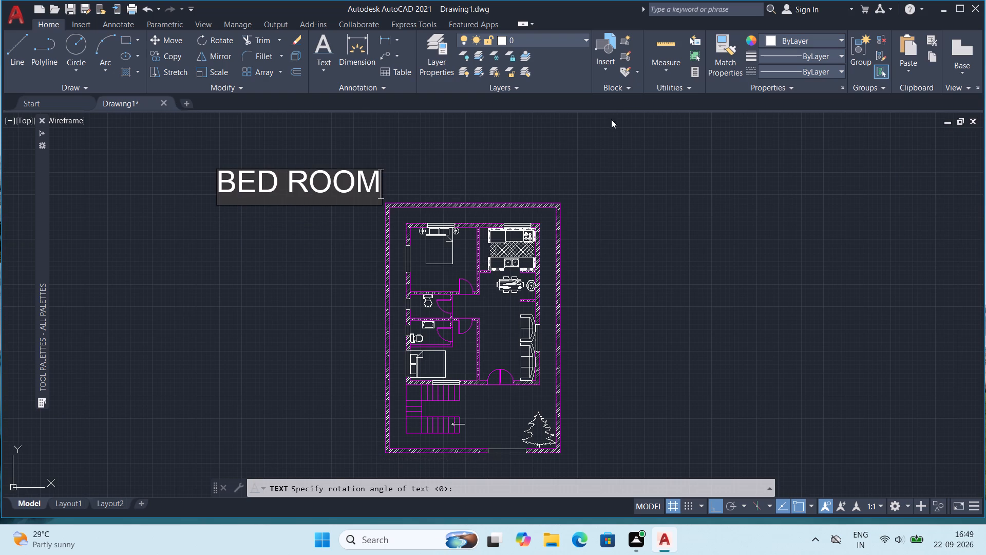
pyautogui.press('Return')
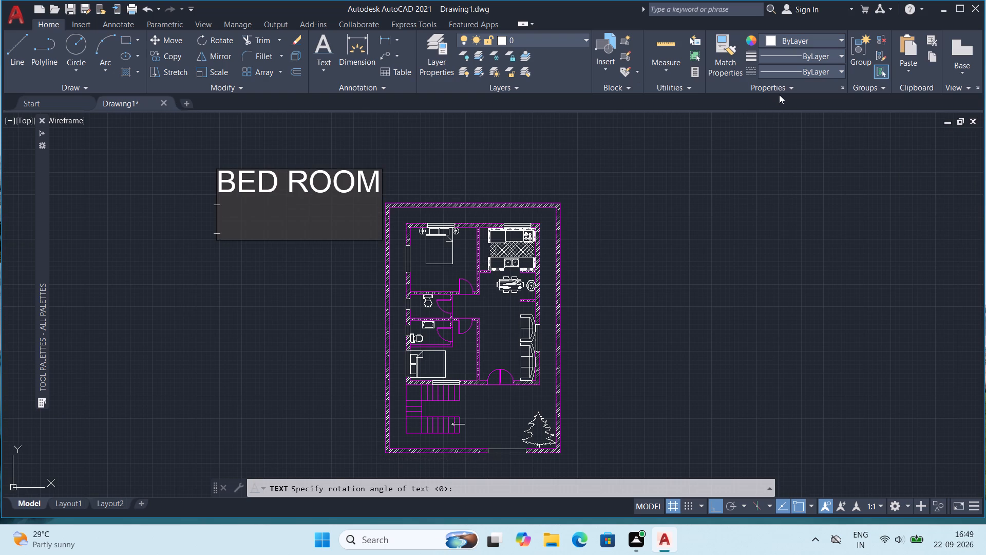
pyautogui.press('Escape')
# Quick-measure the area around the northern bedroom's door and the southern bedroom's interior.
pyautogui.click(659, 53)
pyautogui.scroll(2, 457, 257)
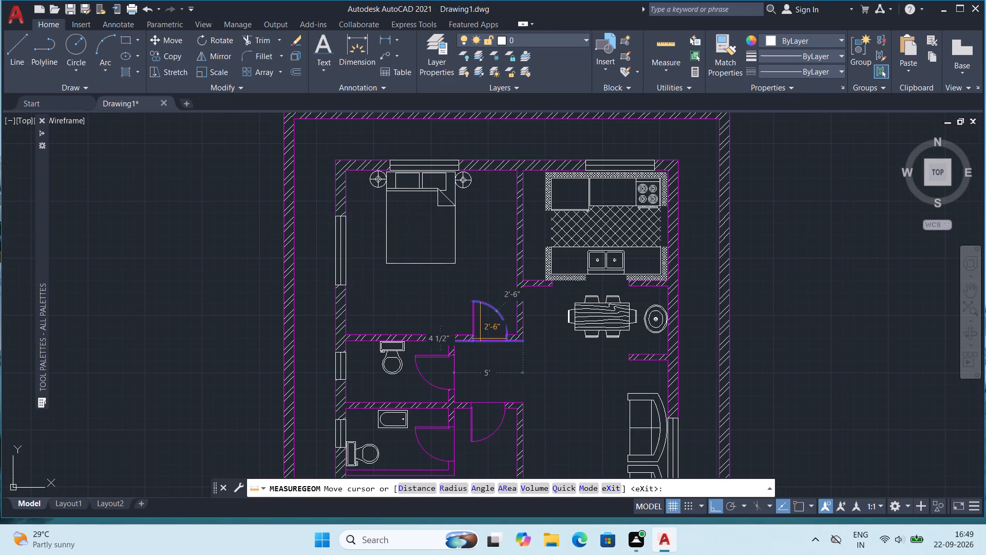
pyautogui.moveTo(480, 338); pyautogui.dragTo(479, 144, button='middle')
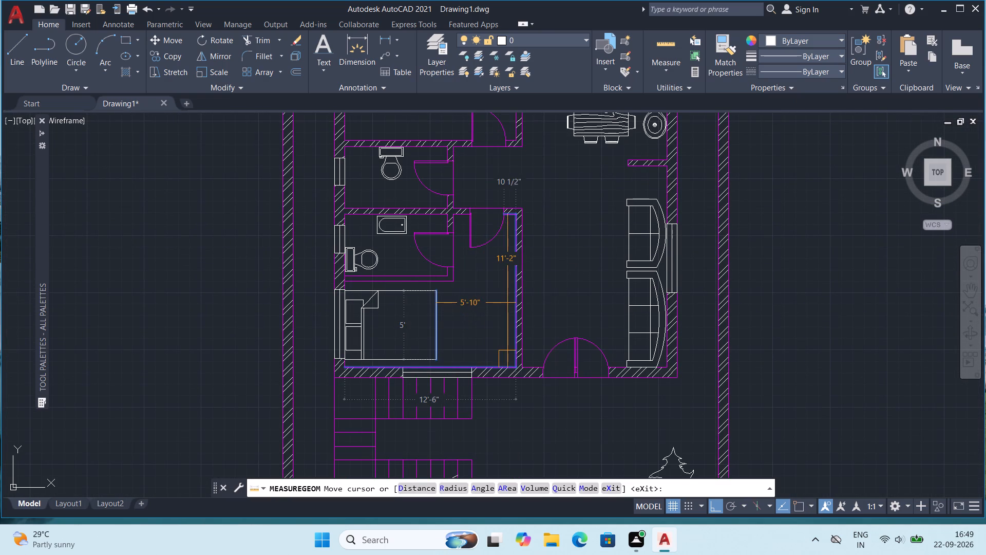
pyautogui.press('Escape')
# Place single-line text 12'6"X12' running vertically downward in the empty area below the BED ROOM text west of the plan.
pyautogui.moveTo(215, 244); pyautogui.dragTo(482, 342, button='middle')
pyautogui.scroll(-1, 423, 253)
pyautogui.moveTo(421, 358); pyautogui.dragTo(420, 412, button='middle')
pyautogui.scroll(-1, 352, 253)
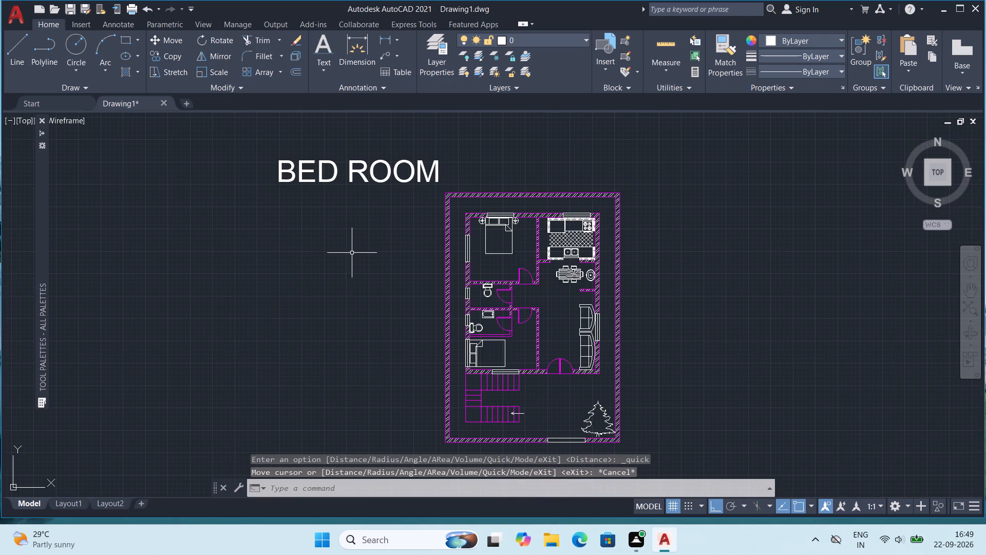
pyautogui.click(327, 69)
pyautogui.click(324, 115)
pyautogui.click(281, 239)
pyautogui.click(286, 287)
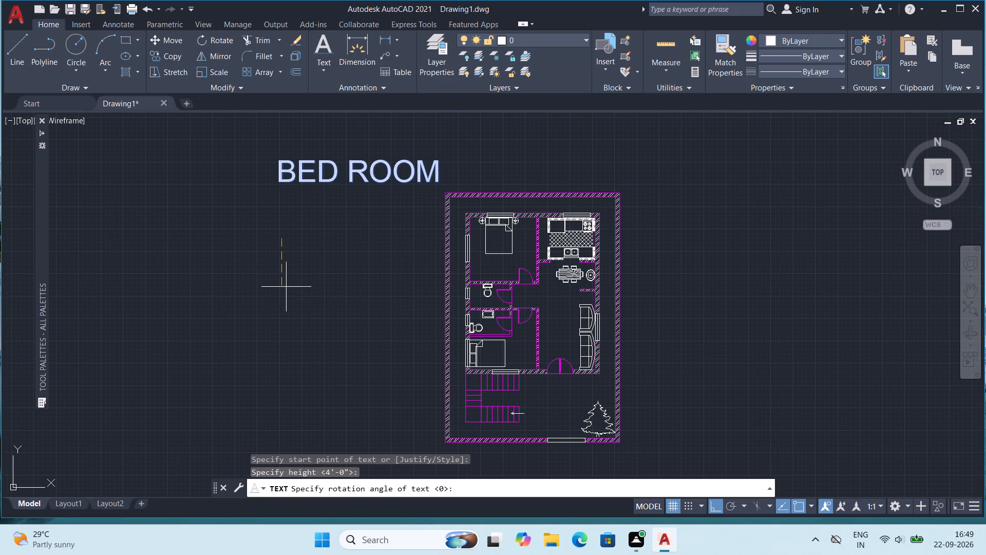
pyautogui.click(295, 257)
pyautogui.write('12')
pyautogui.press('Return')
pyautogui.write('\'6"X12\'')
pyautogui.write('0"')
pyautogui.press('Return')
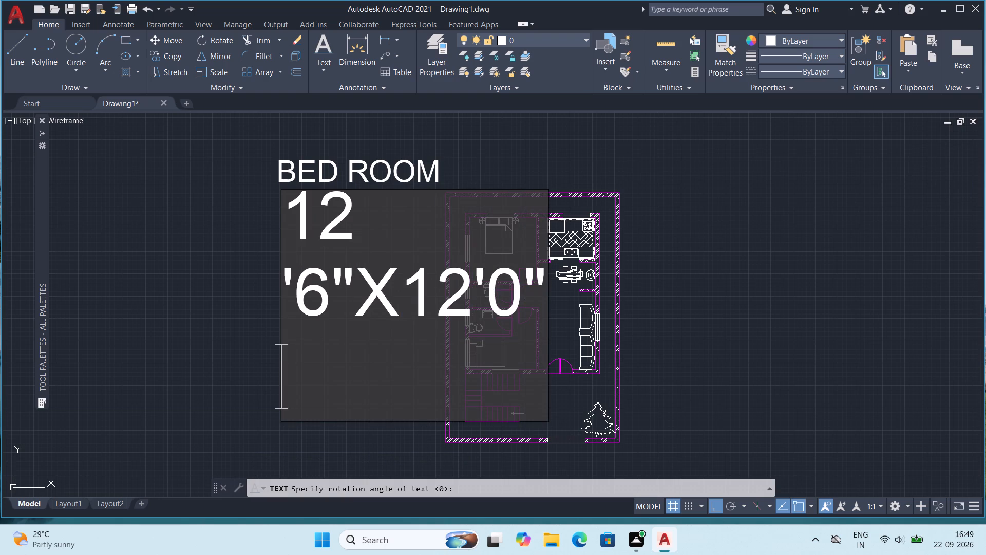
pyautogui.press('BackSpace')
pyautogui.press('BackSpace')
pyautogui.press('BackSpace')
pyautogui.press('BackSpace')
pyautogui.press('BackSpace')
pyautogui.press('BackSpace')
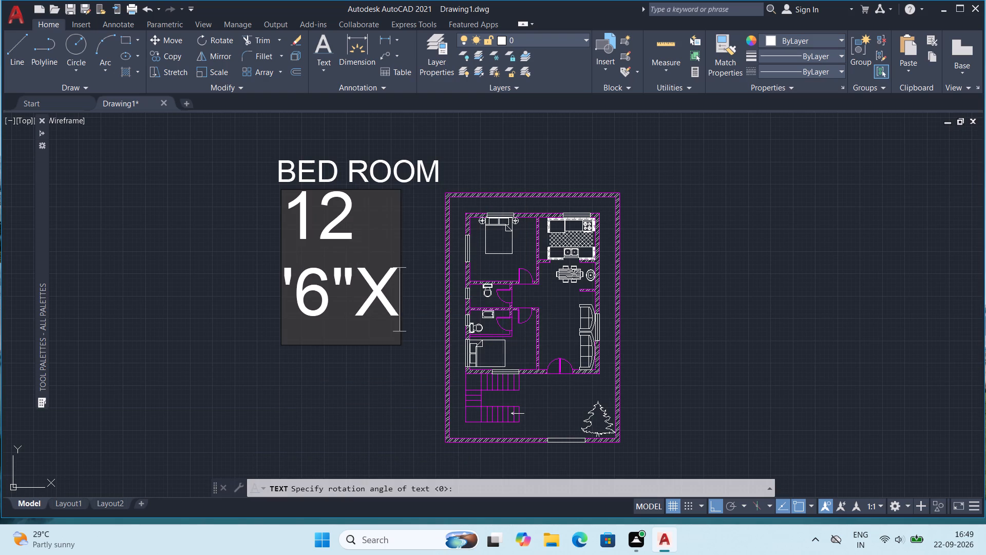
pyautogui.press('BackSpace')
pyautogui.press('BackSpace')
pyautogui.press('BackSpace')
pyautogui.press('BackSpace')
pyautogui.press('BackSpace')
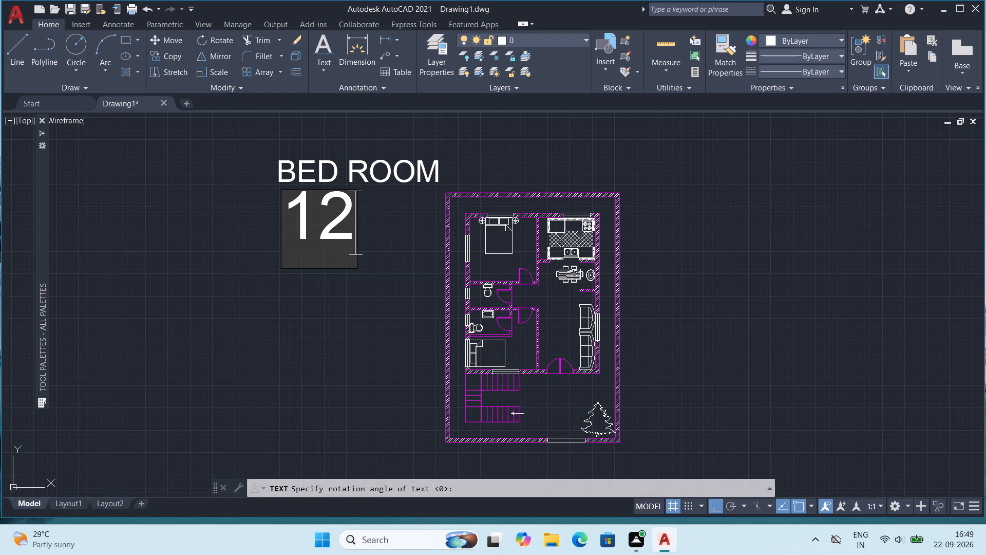
pyautogui.press("'")
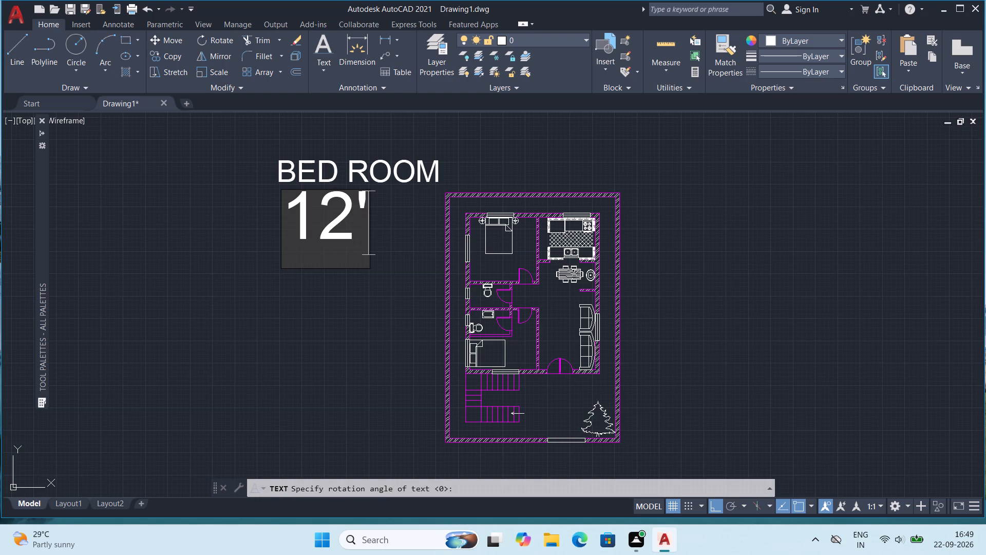
pyautogui.write('6"X')
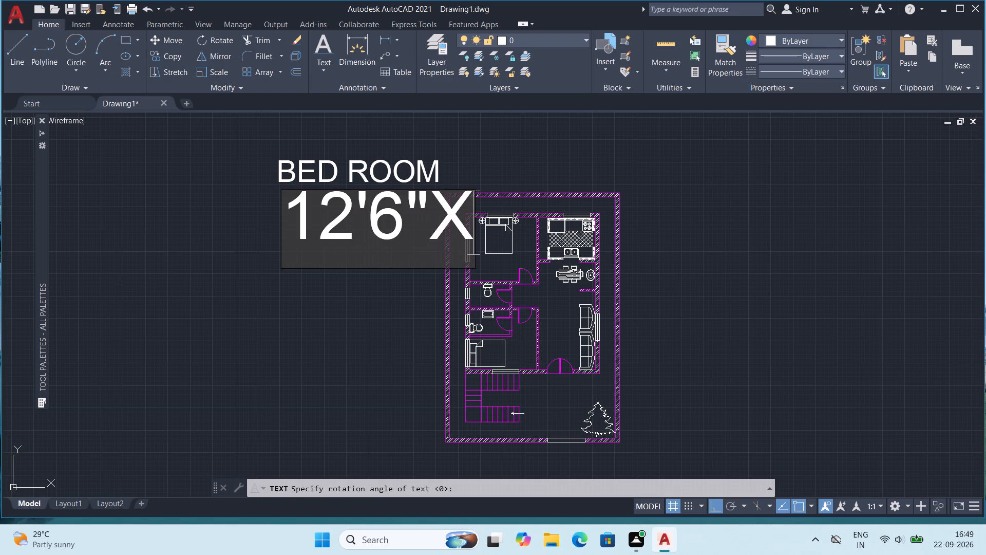
pyautogui.write("12'")
pyautogui.press('Return')
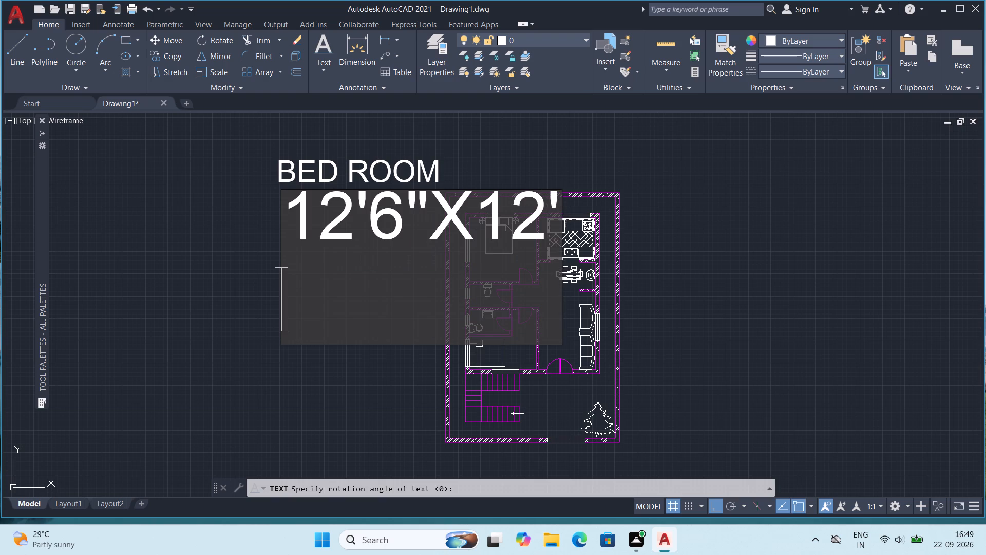
pyautogui.click(789, 130)
pyautogui.press('Escape')
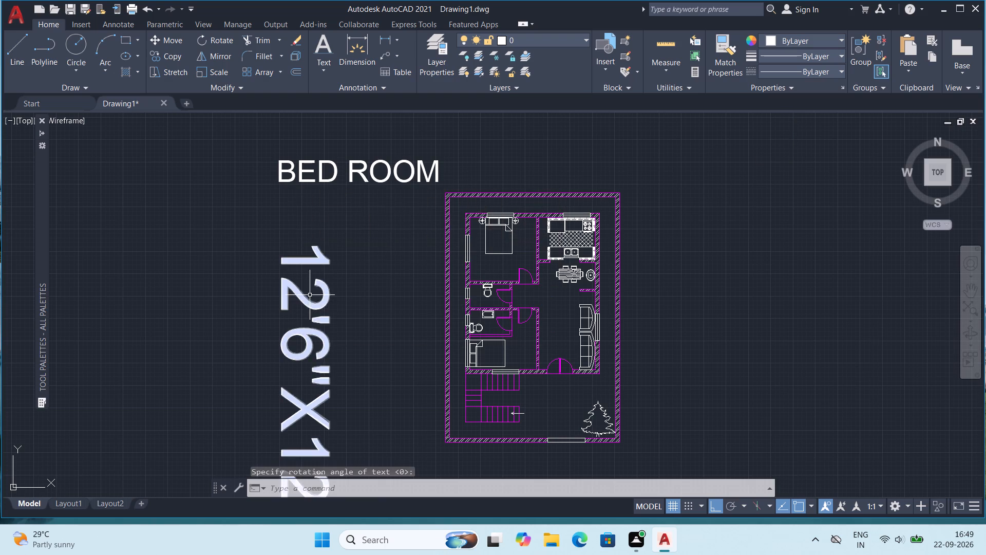
# Set the height of both the BED ROOM and 12'6"X12' texts to 9".
pyautogui.scroll(-2, 312, 300)
pyautogui.scroll(1, 341, 382)
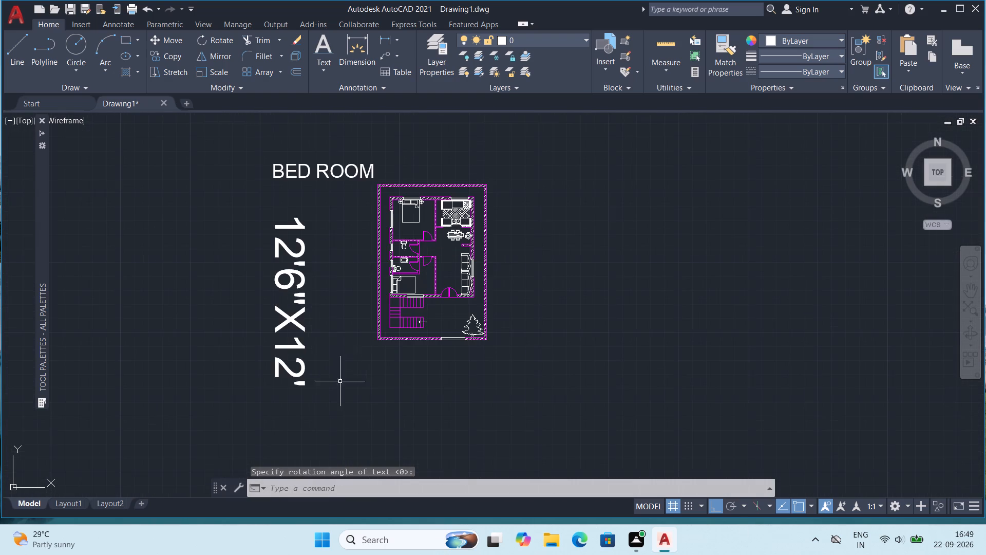
pyautogui.click(283, 263)
pyautogui.click(311, 166)
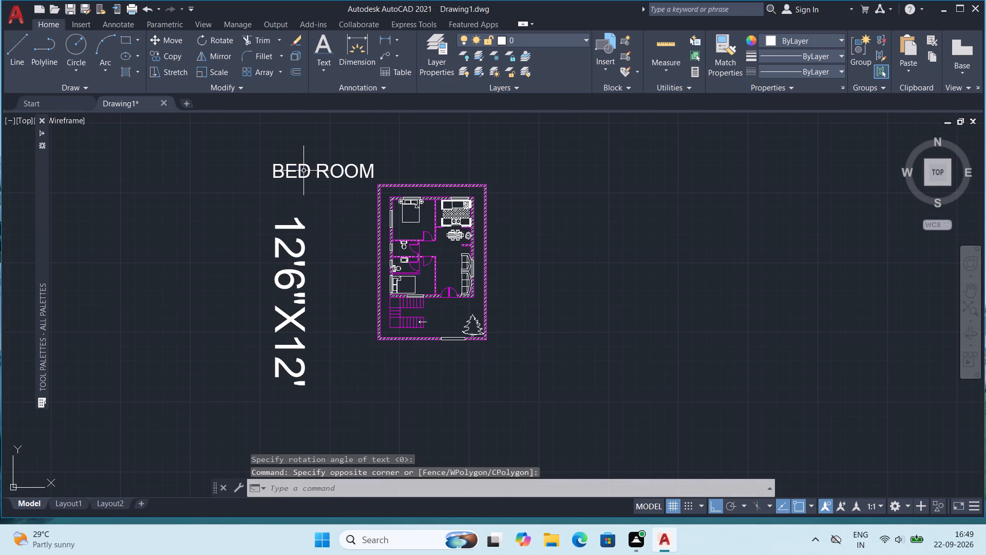
pyautogui.click(302, 170)
pyautogui.click(296, 245)
pyautogui.click(291, 225)
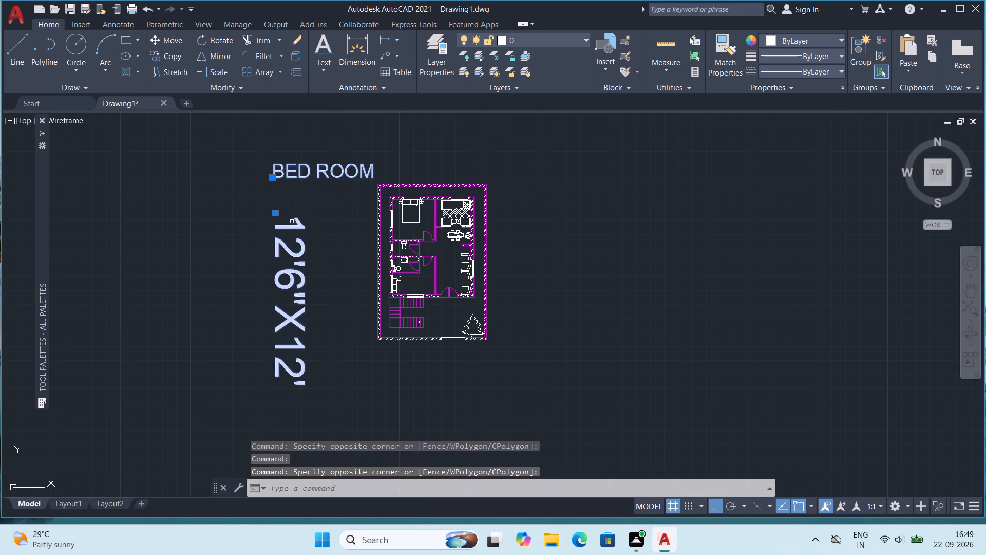
pyautogui.press('q')
pyautogui.press('p')
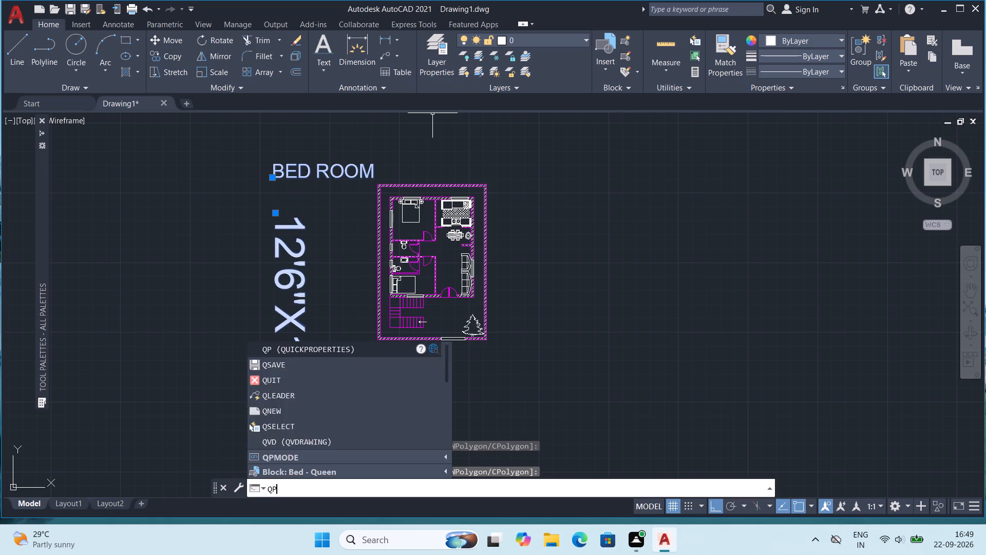
pyautogui.press('Return')
pyautogui.click(828, 90)
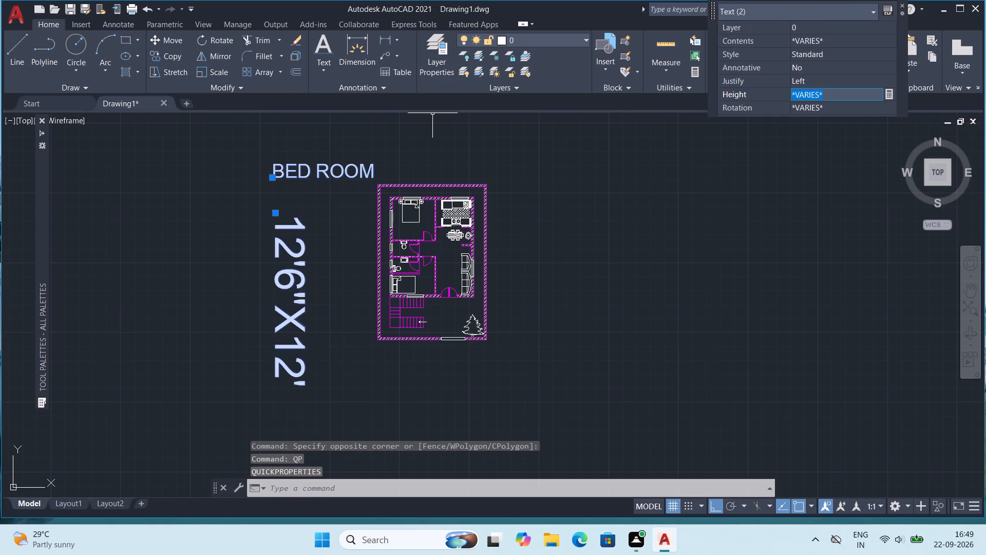
pyautogui.click(875, 94)
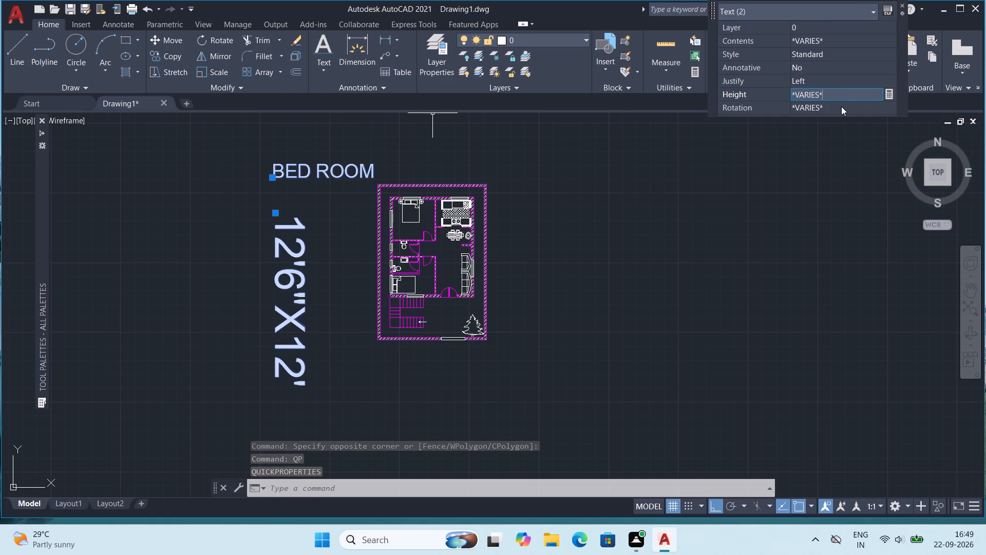
pyautogui.press('BackSpace')
pyautogui.press('BackSpace')
pyautogui.press('BackSpace')
pyautogui.press('BackSpace')
pyautogui.press('BackSpace')
pyautogui.press('BackSpace')
pyautogui.press('BackSpace')
pyautogui.press('BackSpace')
pyautogui.press('BackSpace')
pyautogui.press('BackSpace')
pyautogui.press('BackSpace')
pyautogui.press('BackSpace')
pyautogui.press('BackSpace')
pyautogui.press('BackSpace')
pyautogui.press('BackSpace')
pyautogui.press('BackSpace')
pyautogui.press('BackSpace')
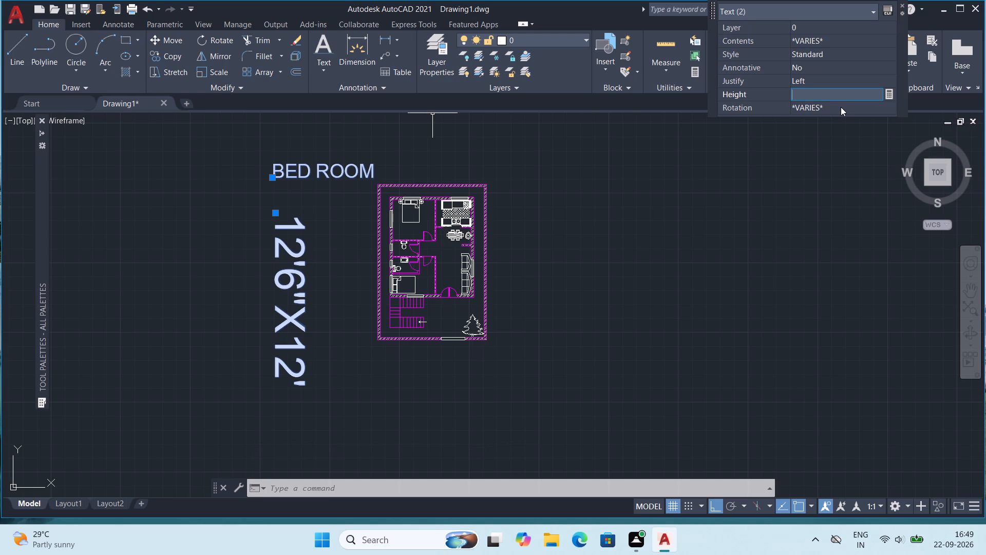
pyautogui.write('9"')
pyautogui.press('Return')
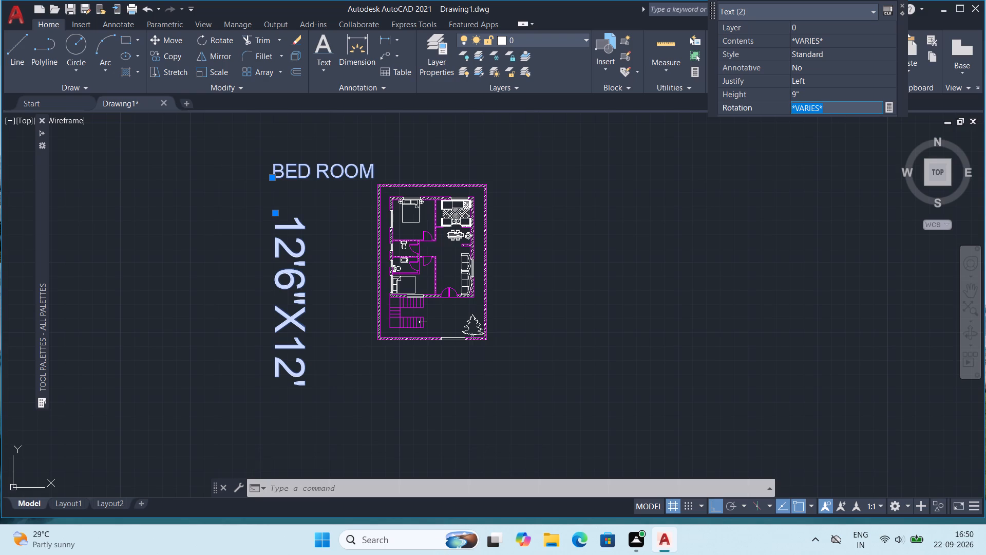
# Set the rotation of the BED ROOM and 12'6"X12' texts to 0.
pyautogui.press('0')
pyautogui.press('Return')
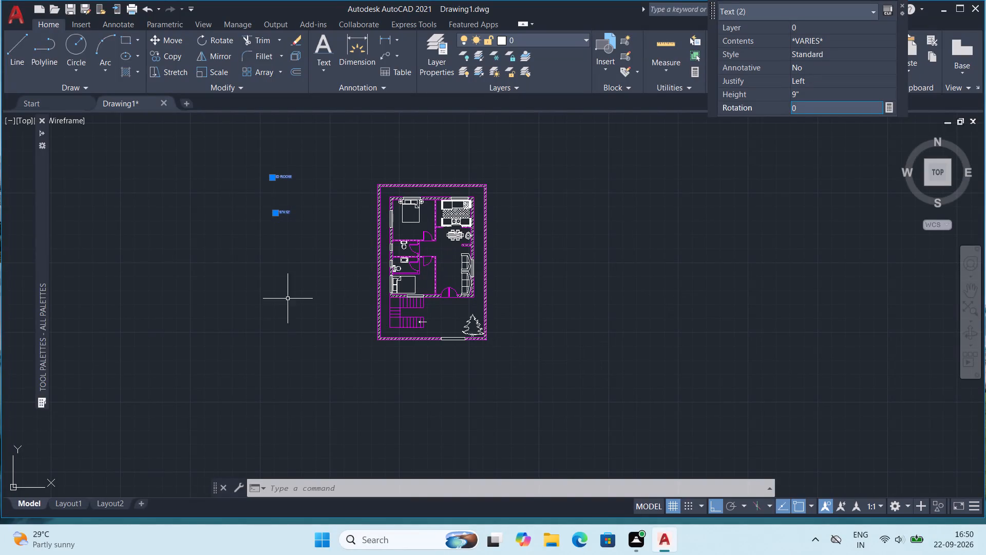
pyautogui.click(284, 300)
pyautogui.press('Escape')
pyautogui.press('Escape')
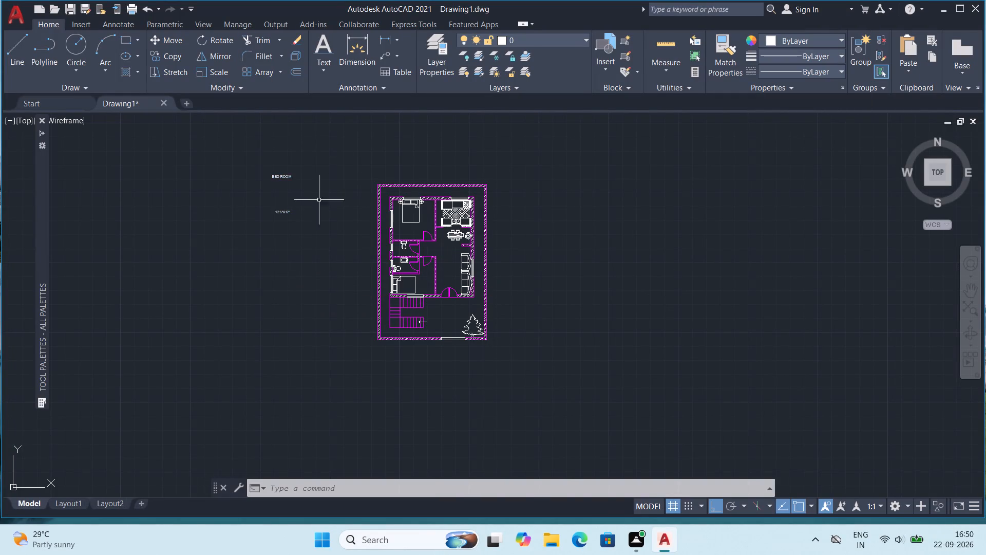
# Copy the BED ROOM text into the northern bedroom, just below the bed.
pyautogui.scroll(1, 302, 169)
pyautogui.moveTo(302, 165); pyautogui.dragTo(319, 234, button='middle')
pyautogui.scroll(2, 294, 242)
pyautogui.click(282, 258)
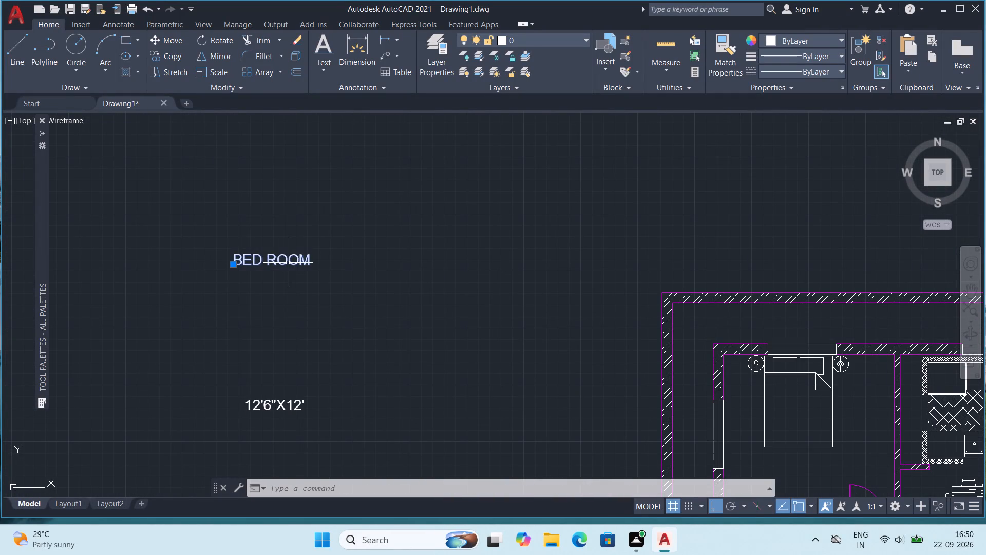
pyautogui.hotkey('ctrl', 'c')
pyautogui.hotkey('ctrl', 'v')
pyautogui.moveTo(800, 410); pyautogui.dragTo(564, 258, button='middle')
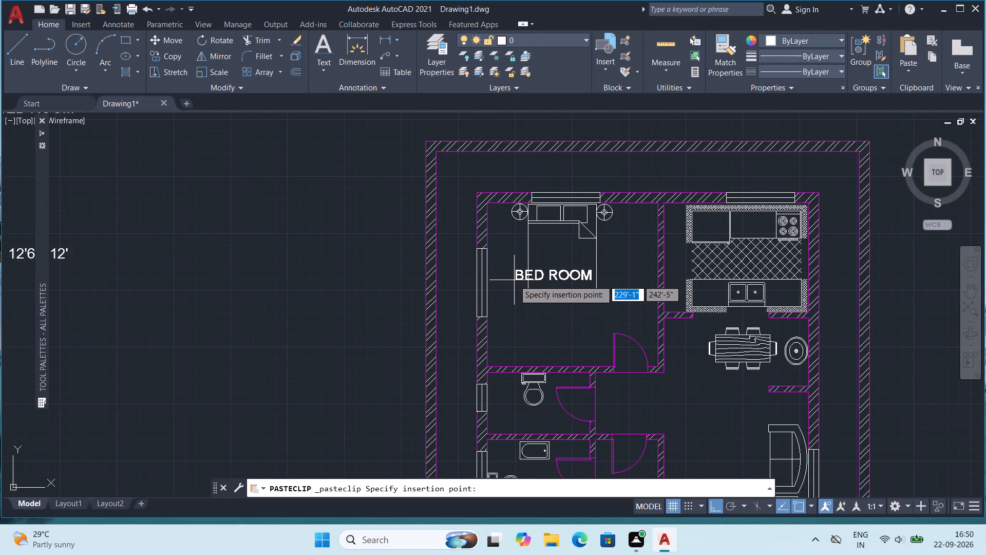
pyautogui.click(527, 316)
# Copy the 12'6"X12' text into the northern bedroom, directly beneath its BED ROOM label.
pyautogui.scroll(-1, 442, 276)
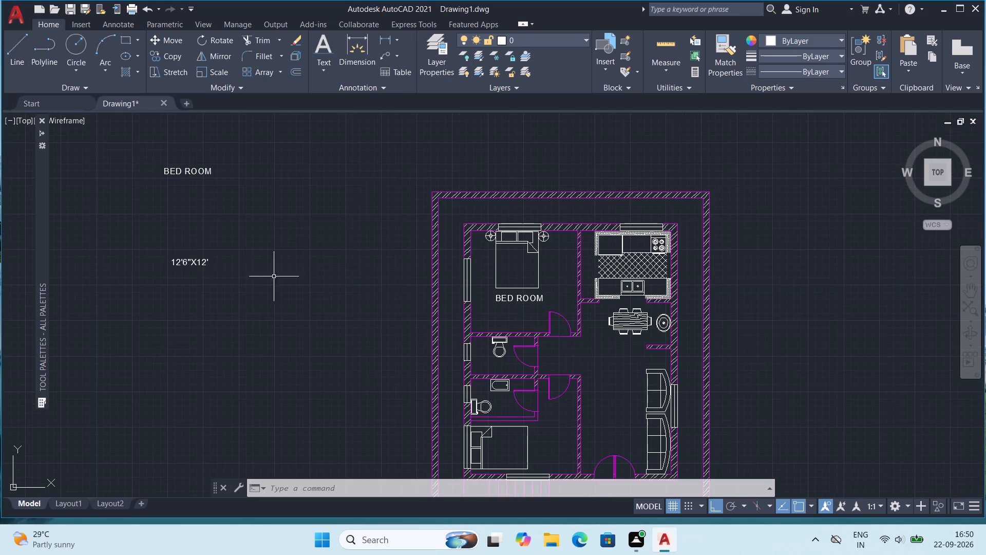
pyautogui.click(178, 262)
pyautogui.hotkey('ctrl', 'c')
pyautogui.hotkey('ctrl', 'v')
pyautogui.scroll(-1, 496, 296)
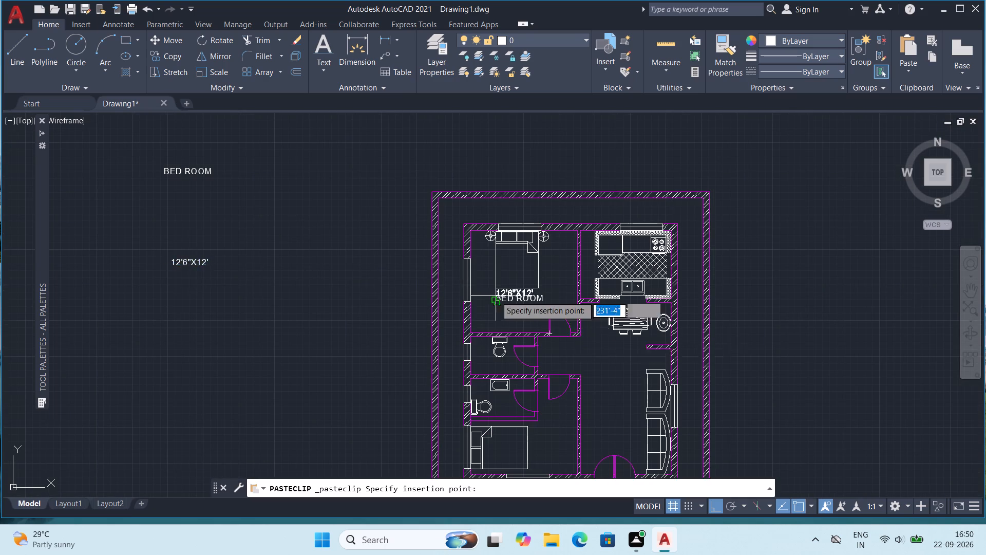
pyautogui.scroll(3, 483, 315)
pyautogui.click(529, 292)
# Copy the BED ROOM text from outside the plan into the southern bedroom, at the bed's east side.
pyautogui.scroll(-1, 623, 300)
pyautogui.moveTo(677, 377); pyautogui.dragTo(642, 275, button='middle')
pyautogui.scroll(-1, 643, 274)
pyautogui.moveTo(386, 240); pyautogui.dragTo(410, 339, button='middle')
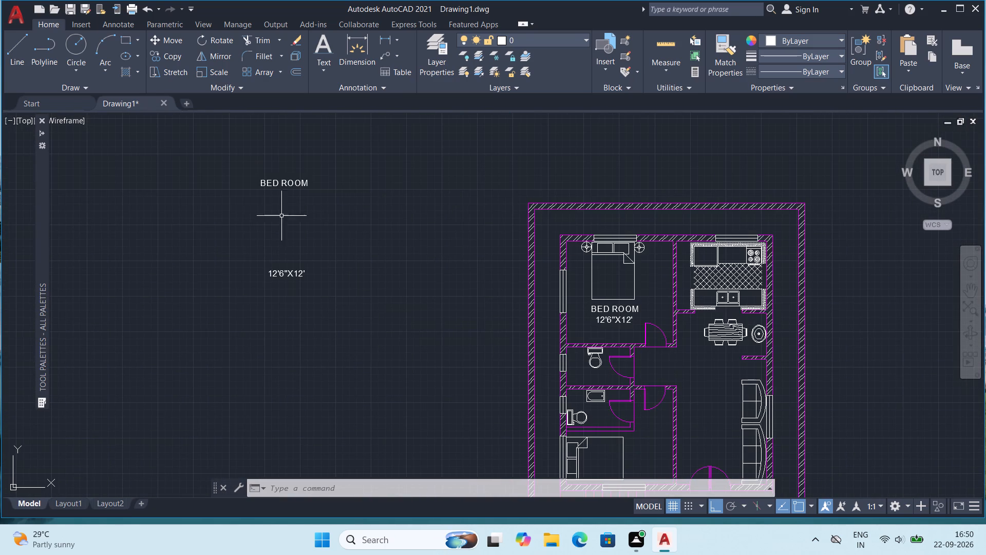
pyautogui.click(289, 183)
pyautogui.hotkey('ctrl', 'c')
pyautogui.hotkey('ctrl', 'v')
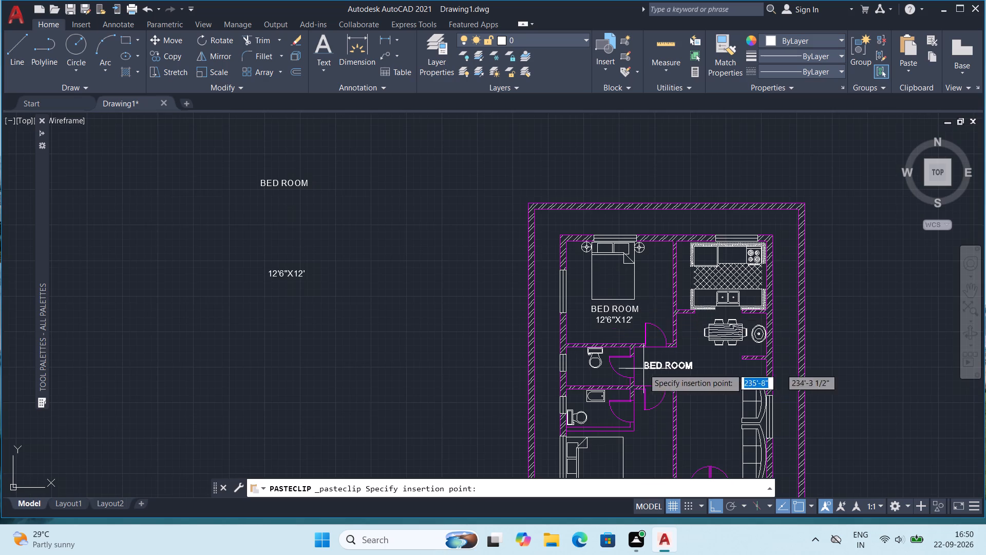
pyautogui.moveTo(646, 367); pyautogui.dragTo(535, 154, button='middle')
pyautogui.click(504, 242)
# Change the original BED ROOM text outside the plan to TOILET.
pyautogui.scroll(-1, 514, 216)
pyautogui.moveTo(320, 214); pyautogui.dragTo(344, 305, button='middle')
pyautogui.moveTo(544, 300); pyautogui.dragTo(531, 244, button='middle')
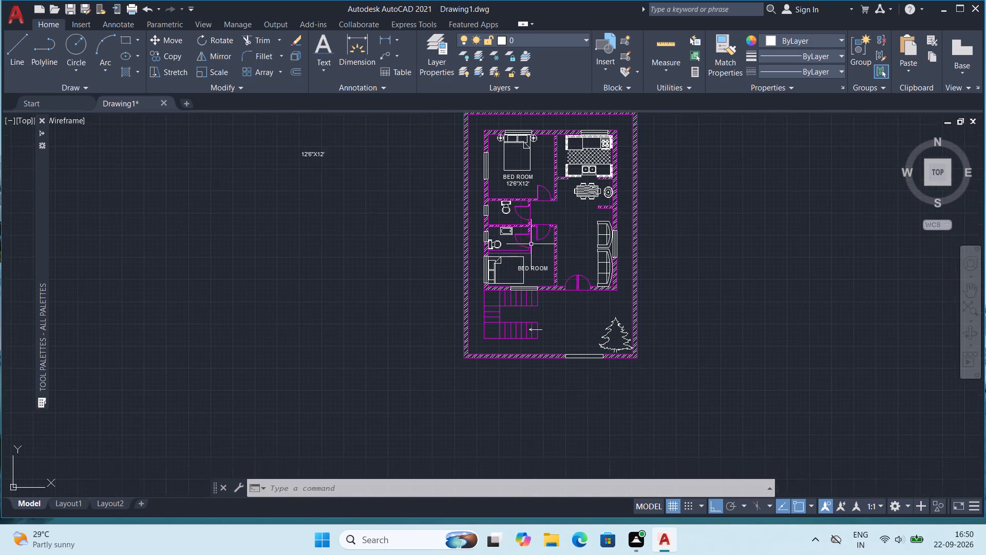
pyautogui.scroll(2, 531, 243)
pyautogui.moveTo(520, 198); pyautogui.dragTo(644, 421, button='middle')
pyautogui.moveTo(115, 187); pyautogui.dragTo(276, 358, button='middle')
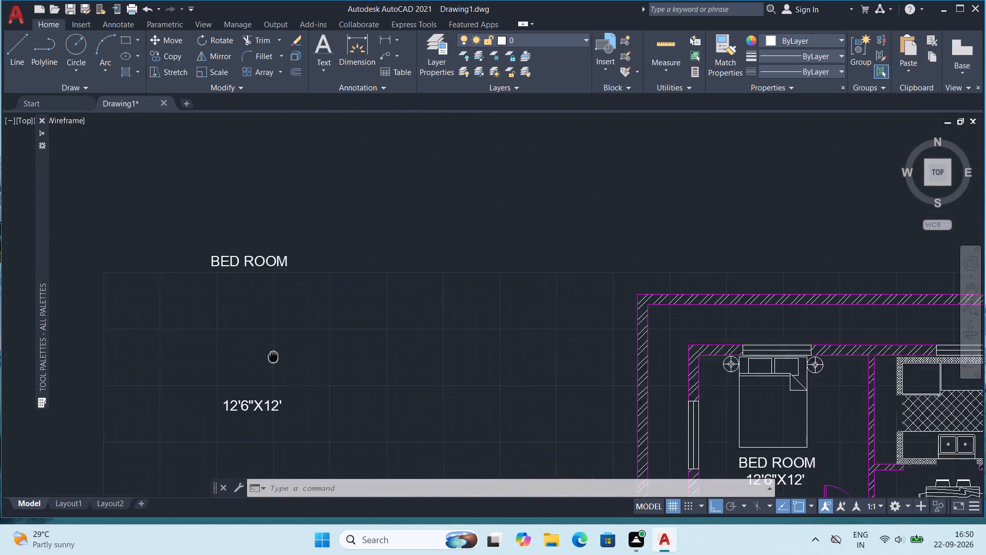
pyautogui.moveTo(276, 358); pyautogui.dragTo(297, 371, button='middle')
pyautogui.doubleClick(253, 275)
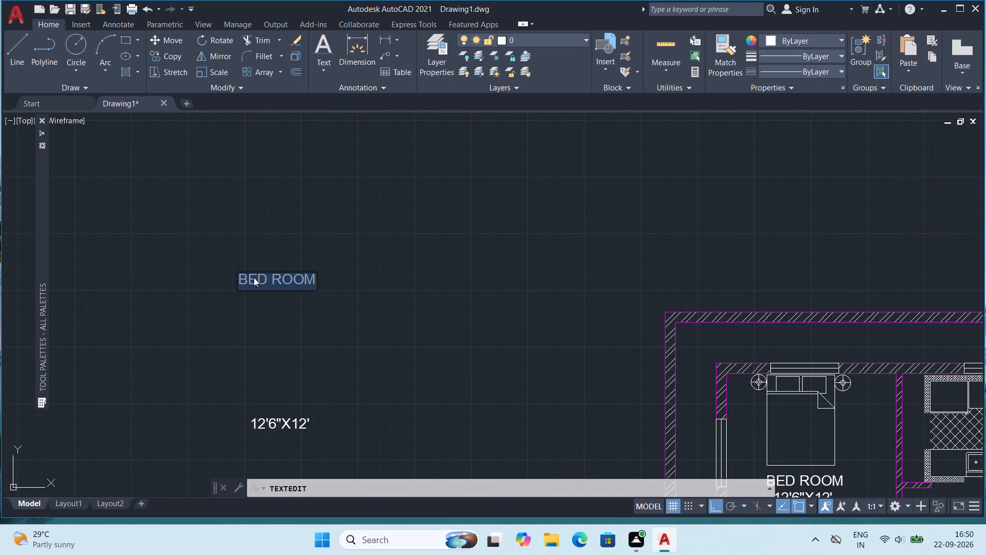
pyautogui.write('TOI')
pyautogui.write('LET')
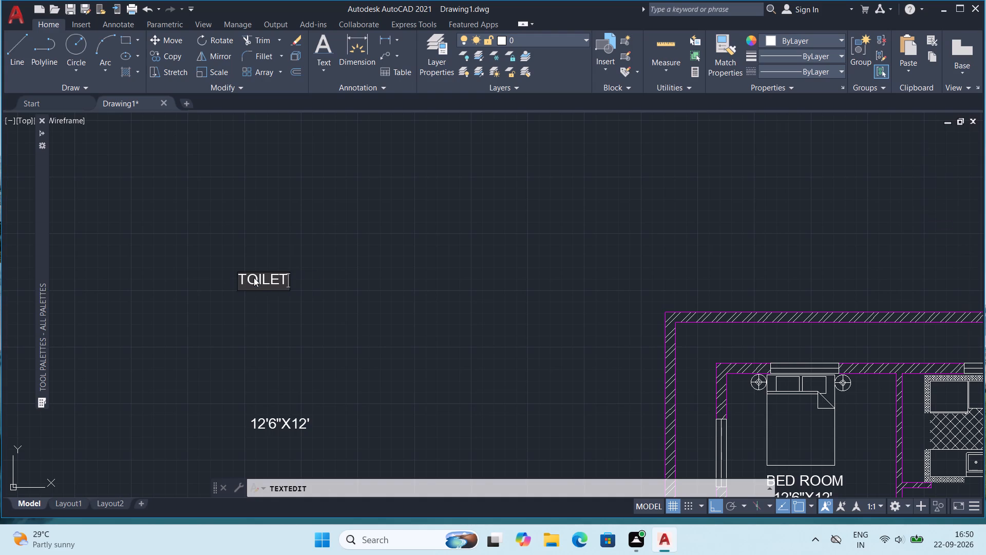
pyautogui.press('Return')
pyautogui.press('Escape')
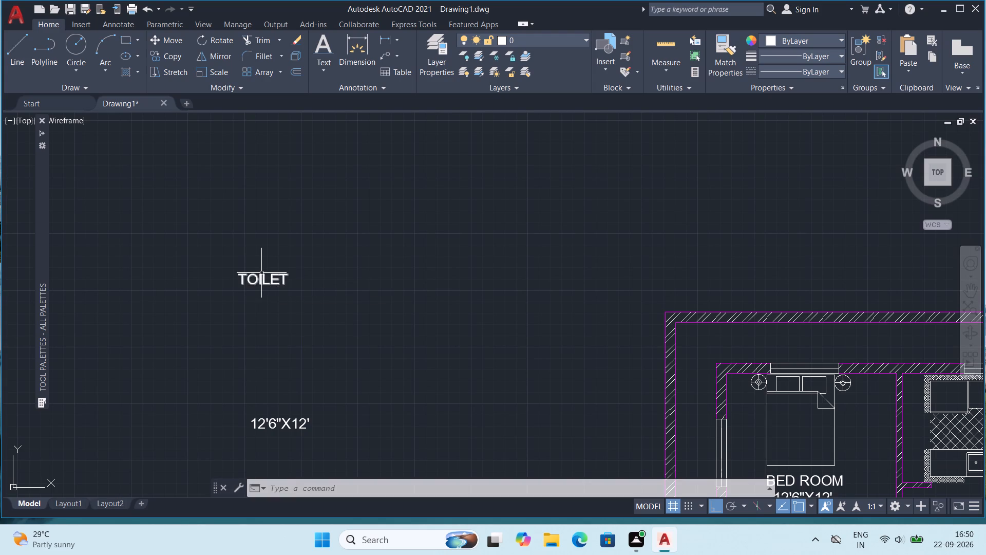
# Copy the TOILET text into both the northern and the southern toilet rooms.
pyautogui.click(261, 274)
pyautogui.hotkey('ctrl', 'c')
pyautogui.hotkey('ctrl', 'v')
pyautogui.moveTo(688, 494); pyautogui.dragTo(588, 279, button='middle')
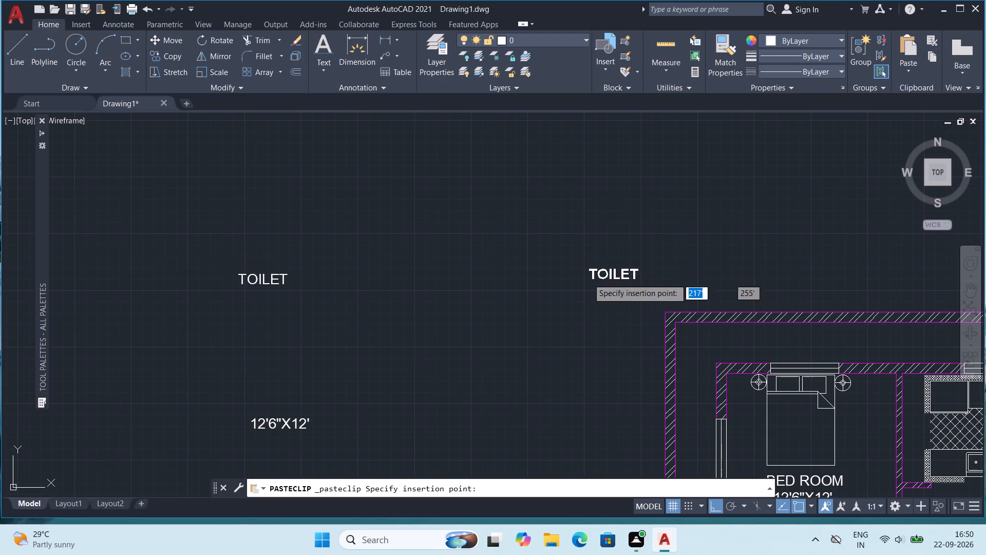
pyautogui.moveTo(683, 372); pyautogui.dragTo(499, 99, button='middle')
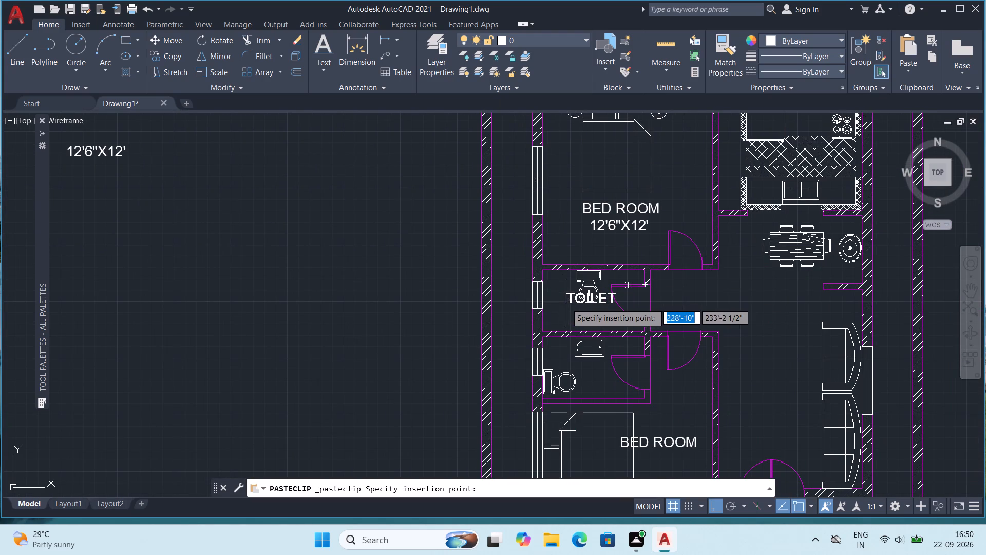
pyautogui.click(566, 303)
pyautogui.moveTo(592, 374); pyautogui.dragTo(586, 344, button='middle')
pyautogui.hotkey('ctrl', 'v')
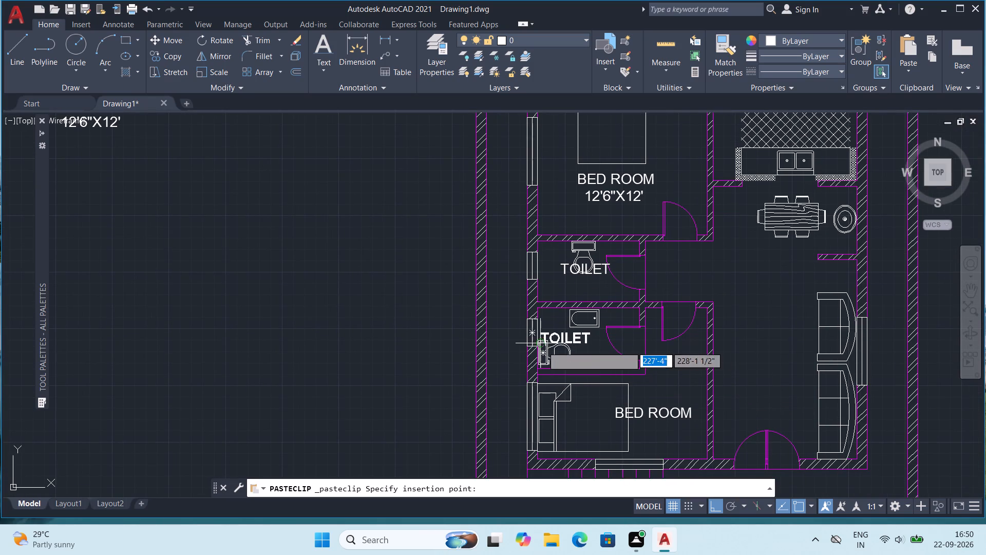
pyautogui.click(561, 346)
pyautogui.scroll(-1, 602, 339)
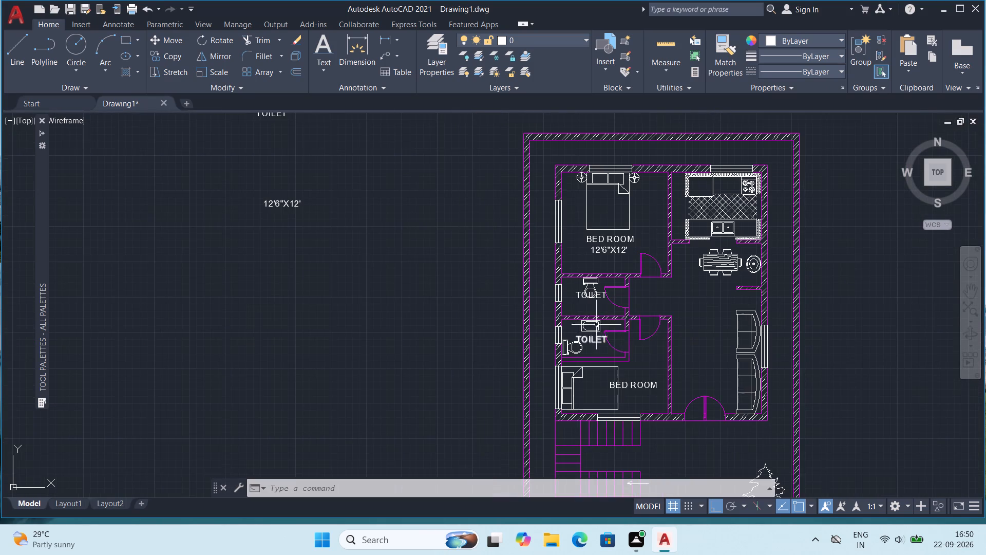
pyautogui.moveTo(602, 317); pyautogui.dragTo(486, 346, button='middle')
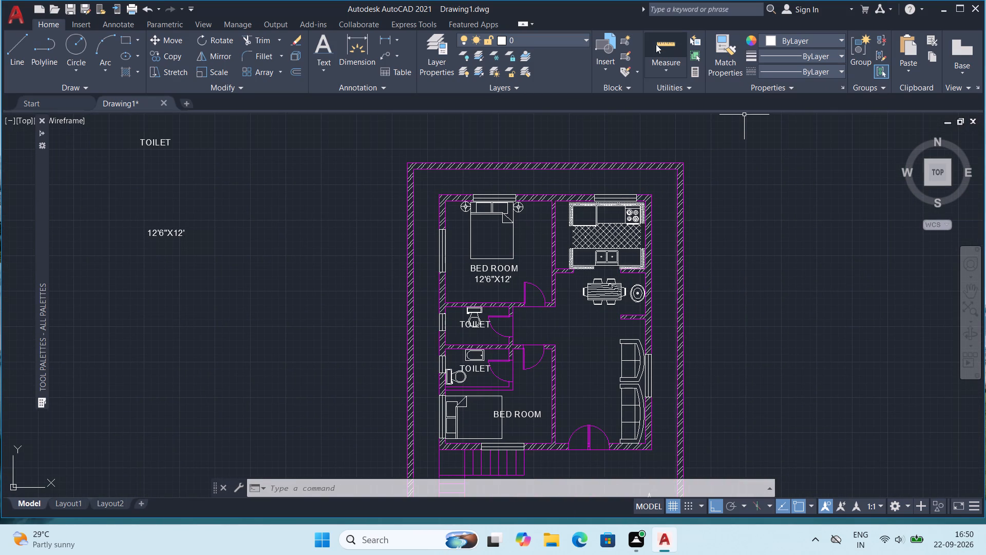
# Measure the inner length and width of the northern and southern toilet rooms with Quick measure.
pyautogui.click(657, 40)
pyautogui.scroll(2, 494, 302)
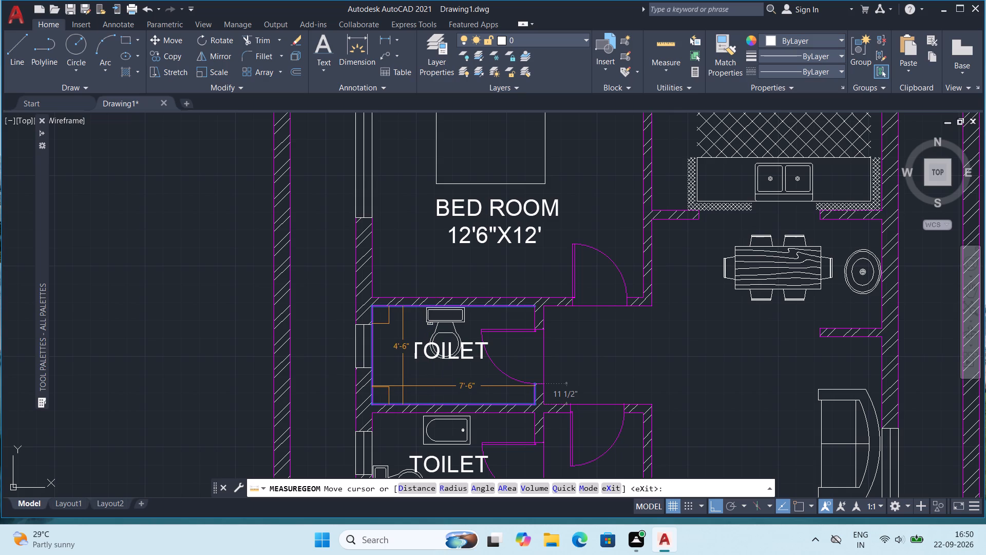
pyautogui.moveTo(427, 402); pyautogui.dragTo(393, 237, button='middle')
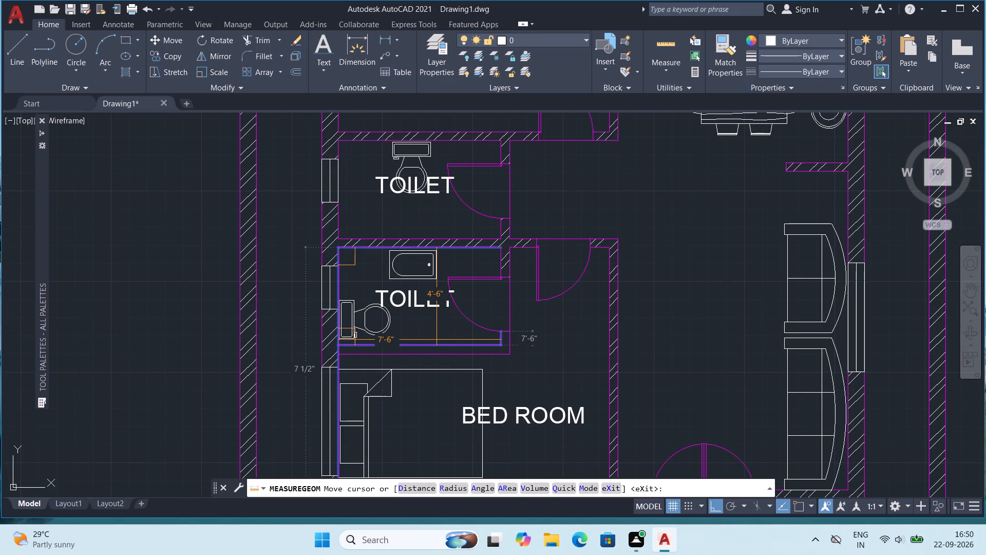
pyautogui.scroll(-1, 437, 339)
pyautogui.moveTo(348, 303); pyautogui.dragTo(582, 398, button='middle')
pyautogui.press('Escape')
# Change the size text outside the plan, beneath the spare TOILET text, to 7'6"X4'6".
pyautogui.moveTo(164, 211); pyautogui.dragTo(194, 231, button='middle')
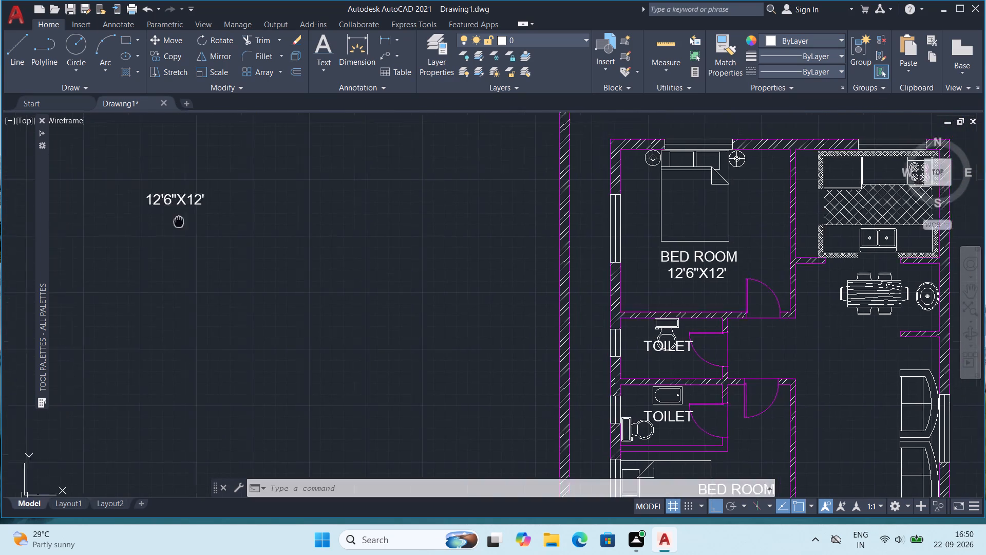
pyautogui.moveTo(194, 231); pyautogui.dragTo(265, 283, button='middle')
pyautogui.doubleClick(273, 264)
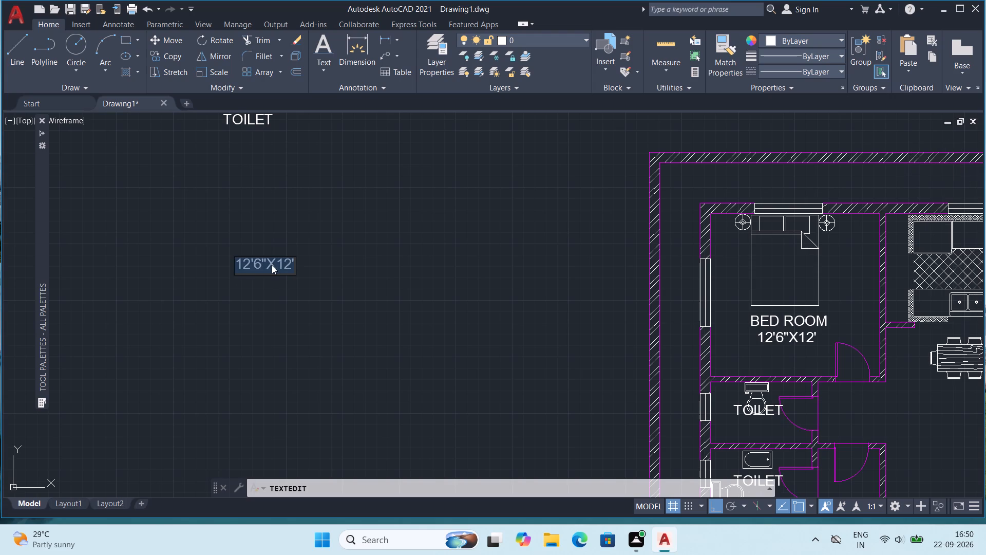
pyautogui.write('7\'6"')
pyautogui.press('x')
pyautogui.write('4\'6"')
pyautogui.press('Return')
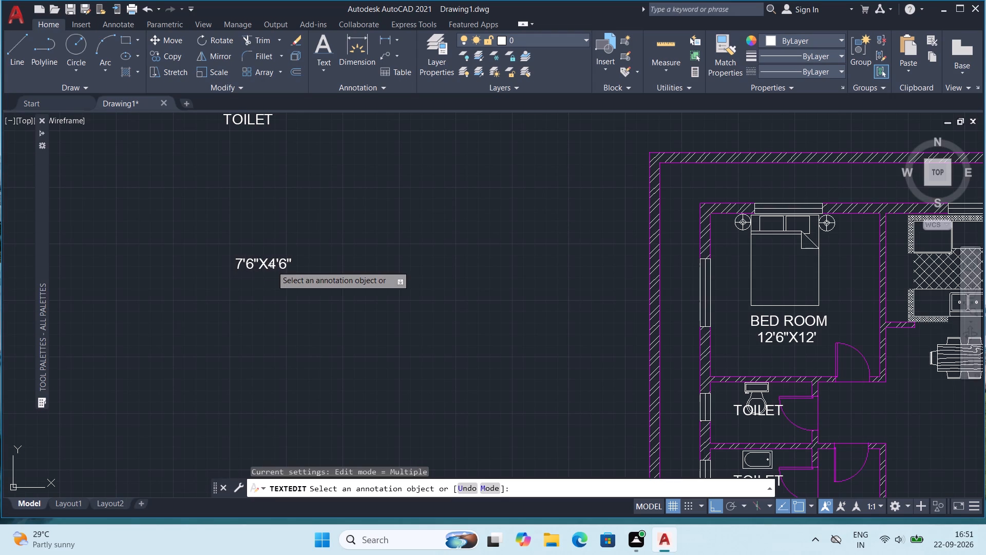
pyautogui.press('Escape')
# Copy the 7'6"X4'6" text into the northern and southern toilets, beneath each TOILET label.
pyautogui.click(273, 265)
pyautogui.hotkey('ctrl', 'c')
pyautogui.hotkey('ctrl', 'v')
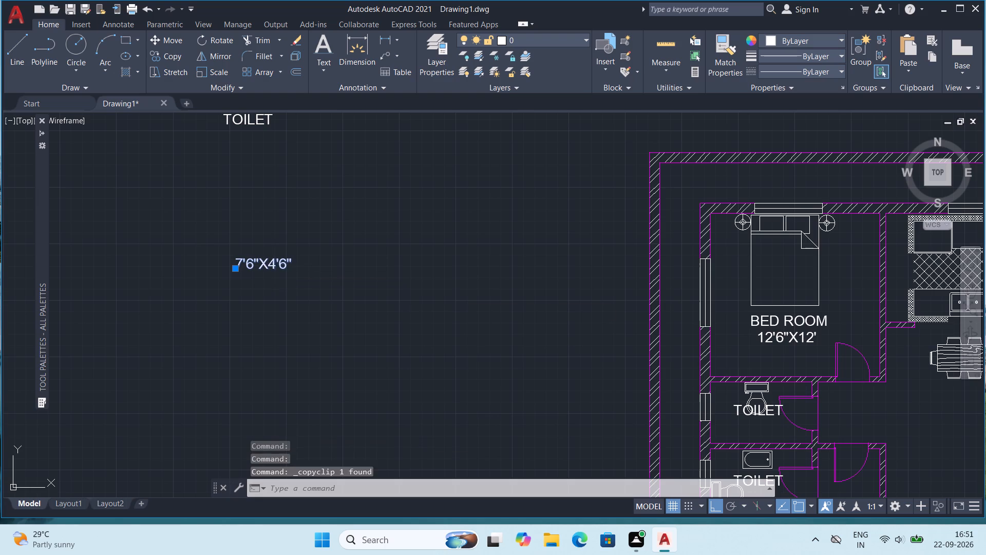
pyautogui.moveTo(789, 348); pyautogui.dragTo(675, 218, button='middle')
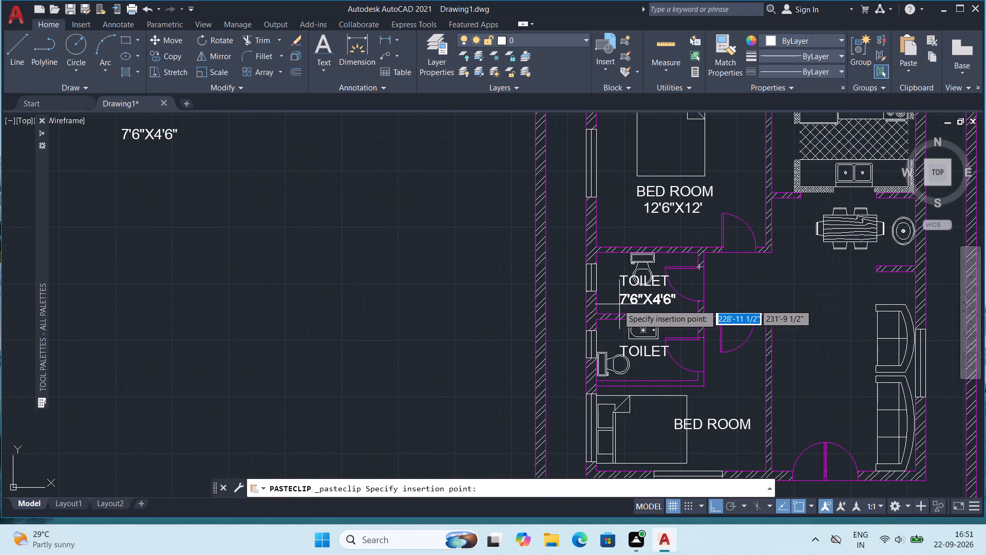
pyautogui.click(616, 303)
pyautogui.hotkey('ctrl', 'v')
pyautogui.moveTo(671, 392); pyautogui.dragTo(620, 307, button='middle')
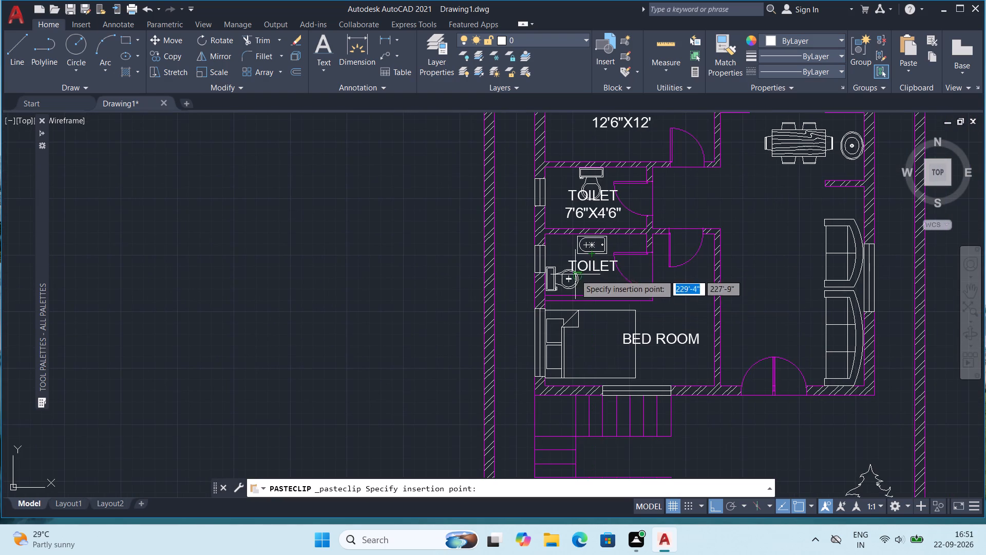
pyautogui.click(573, 287)
# Measure the inner length and width of the southern bedroom with Quick measure.
pyautogui.moveTo(700, 400); pyautogui.dragTo(620, 349, button='middle')
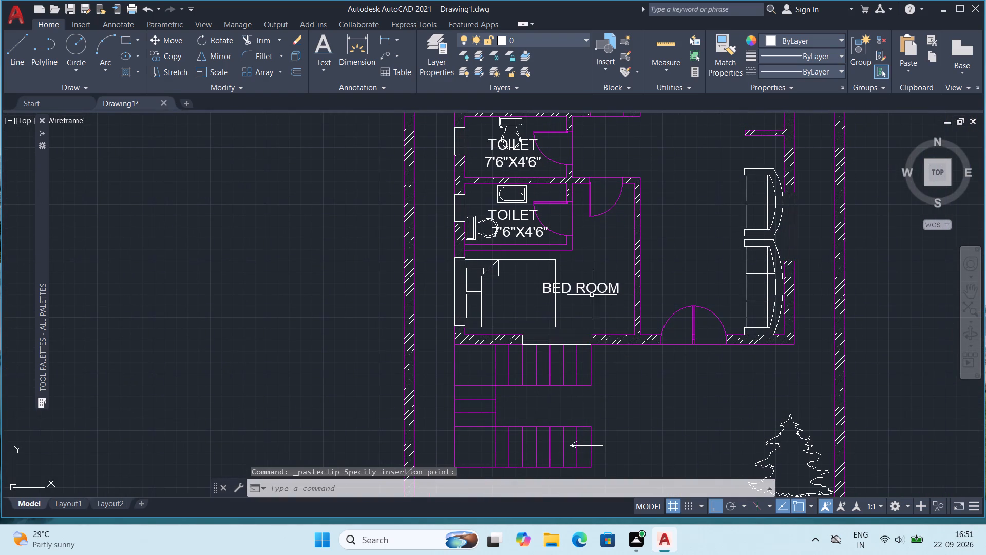
pyautogui.click(660, 49)
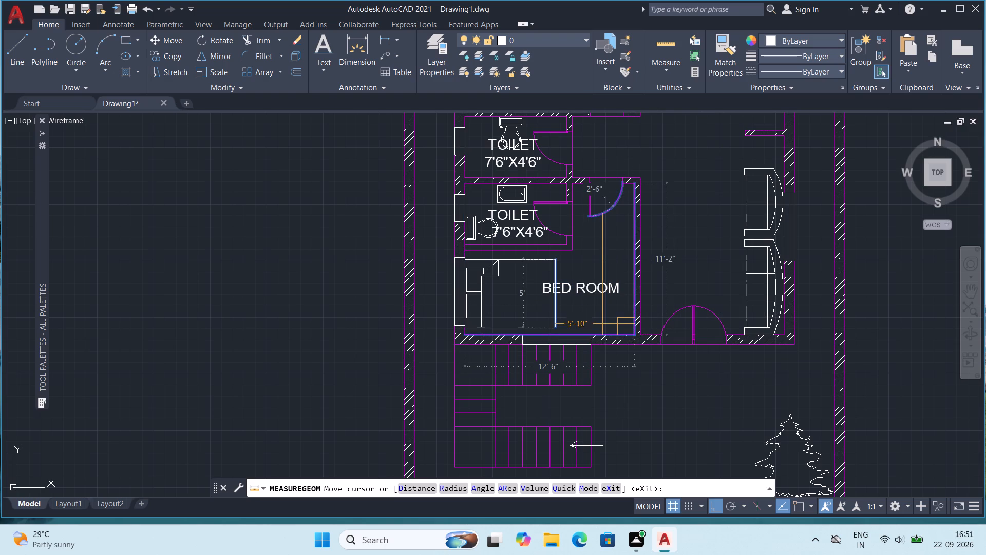
pyautogui.moveTo(632, 283); pyautogui.dragTo(647, 456, button='middle')
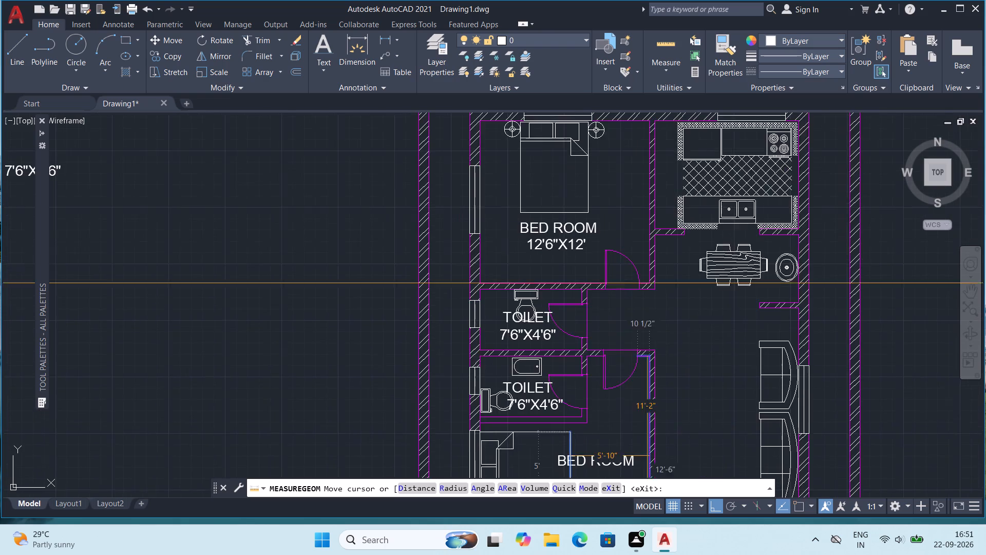
pyautogui.scroll(-1, 655, 428)
pyautogui.press('Escape')
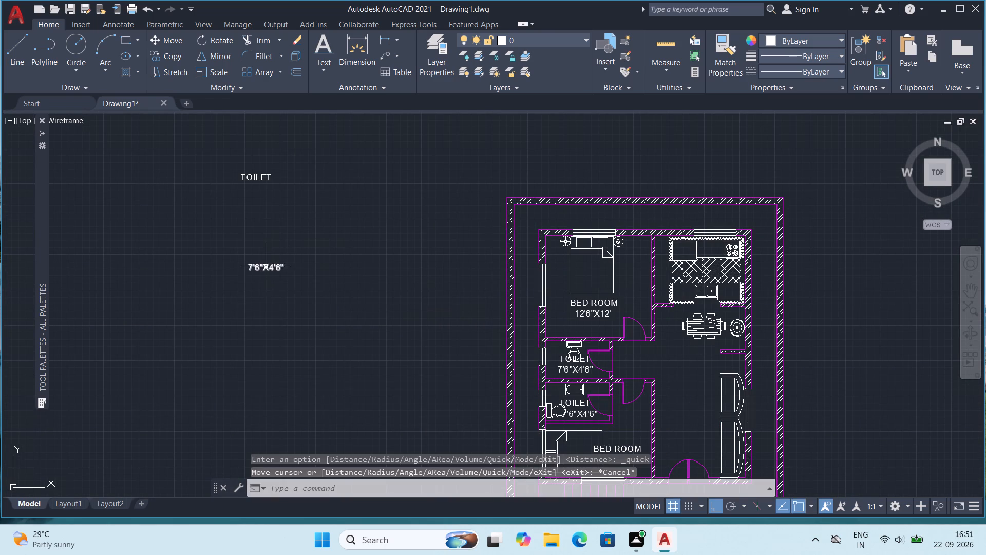
# Change the size text outside the plan to 12'6"X11'2".
pyautogui.doubleClick(266, 267)
pyautogui.click(269, 265)
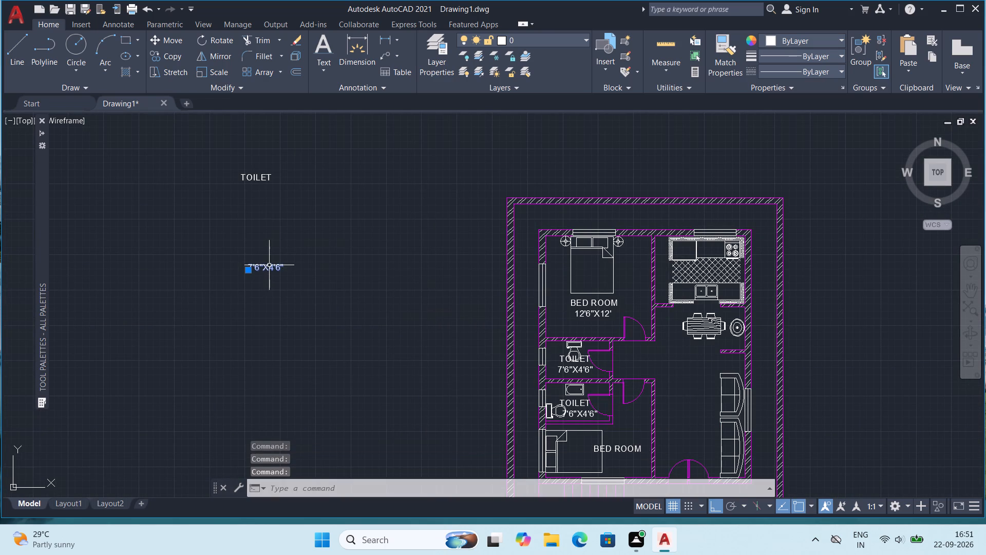
pyautogui.click(269, 265)
pyautogui.press('Escape')
pyautogui.doubleClick(266, 272)
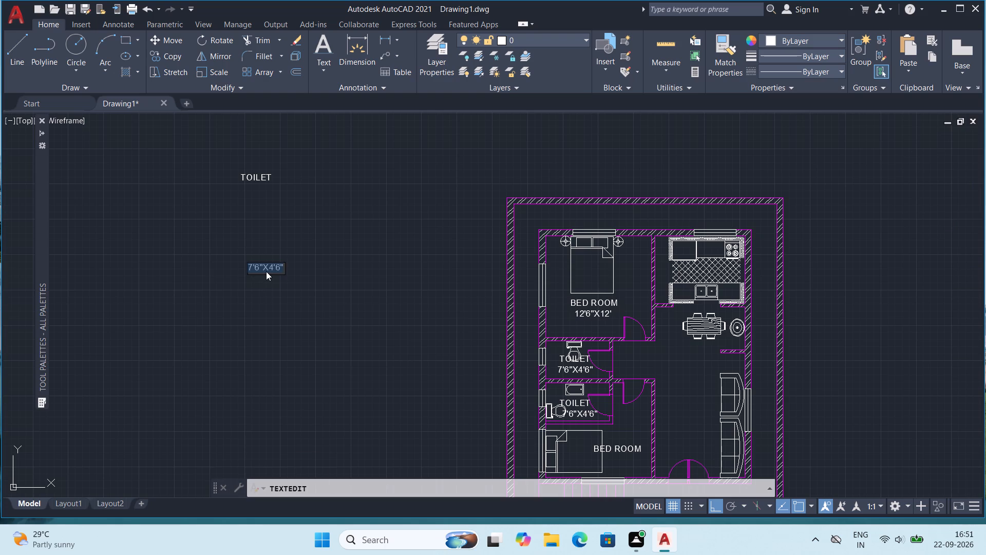
pyautogui.write('12\'6"X11\'2')
pyautogui.hotkey('shift', '"')
pyautogui.press('Return')
pyautogui.press('`')
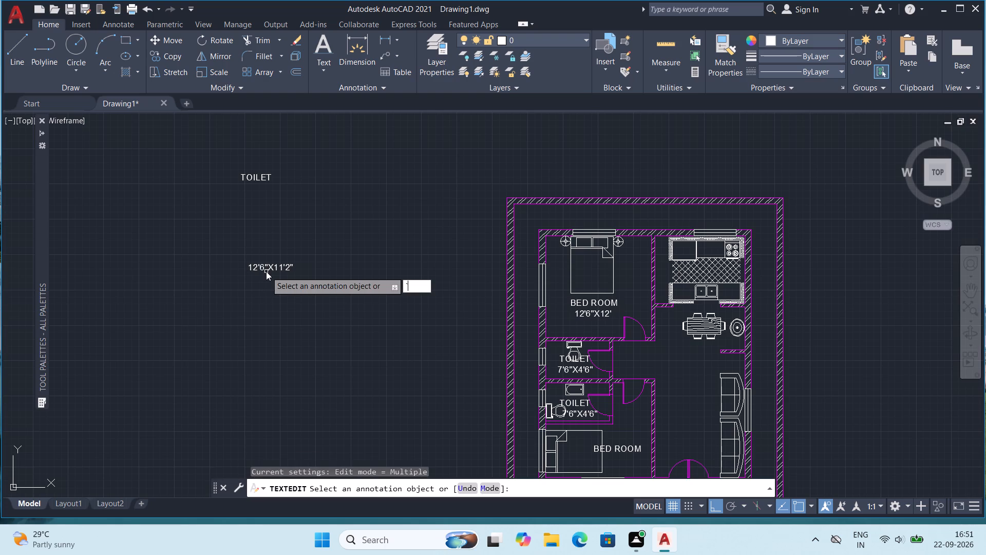
pyautogui.press('Escape')
pyautogui.press('Escape')
# Copy the 12'6"X11'2" text into the southern bedroom, directly beneath its BED ROOM label.
pyautogui.click(282, 269)
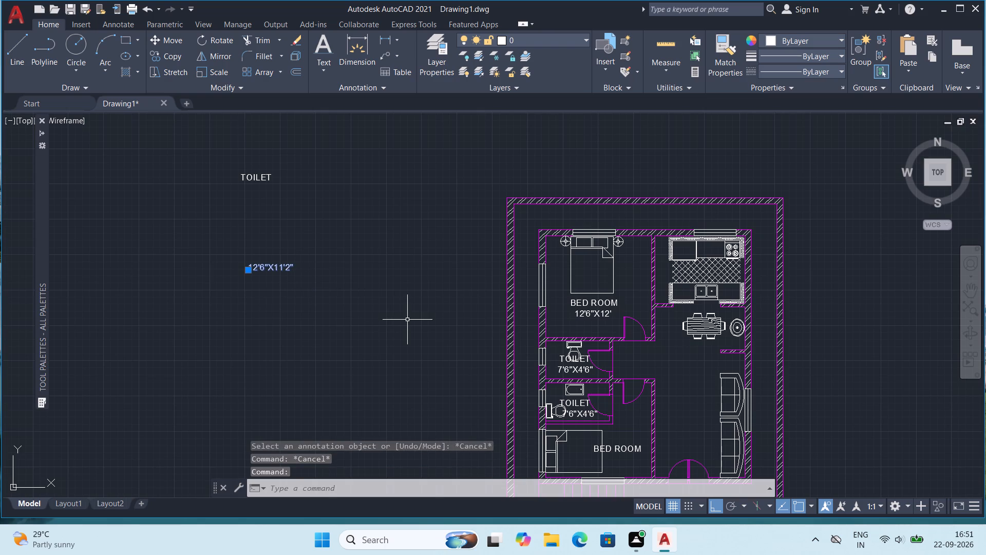
pyautogui.hotkey('ctrl', 'c')
pyautogui.hotkey('ctrl', 'v')
pyautogui.moveTo(610, 389); pyautogui.dragTo(552, 198, button='middle')
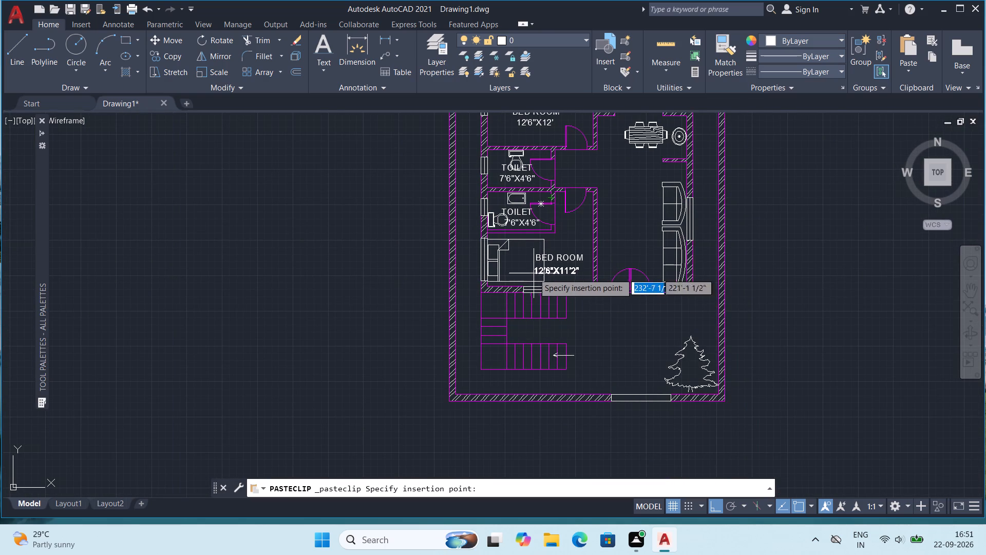
pyautogui.click(534, 272)
# Measure the inner length and width of the kitchen in the plan's northeast corner with Quick measure.
pyautogui.moveTo(640, 291); pyautogui.dragTo(532, 418, button='middle')
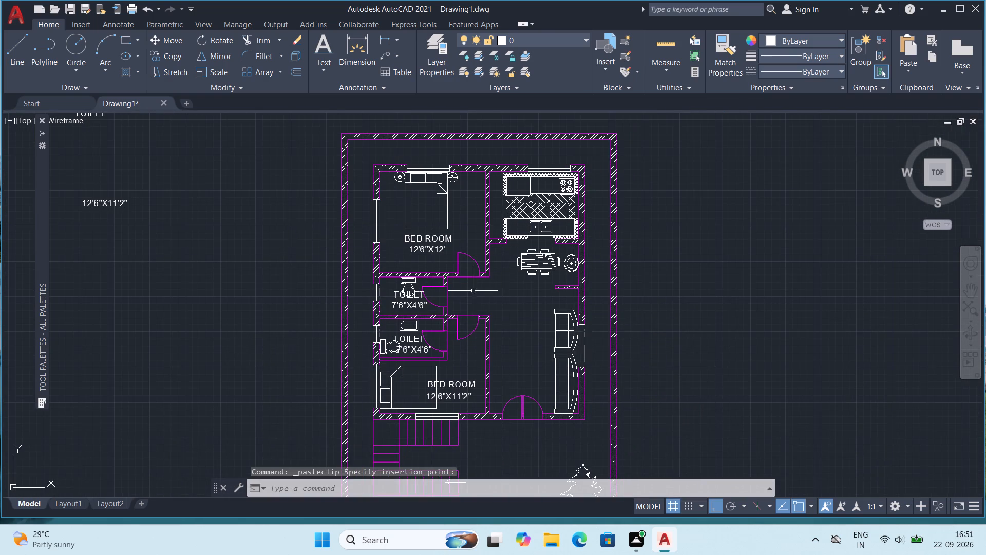
pyautogui.moveTo(531, 327); pyautogui.dragTo(547, 329, button='middle')
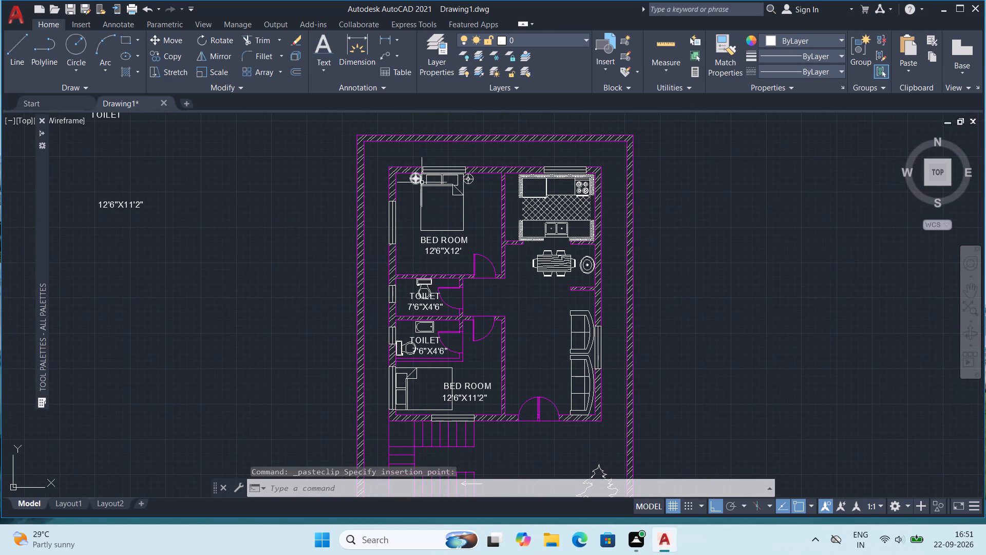
pyautogui.moveTo(494, 225); pyautogui.dragTo(560, 245, button='middle')
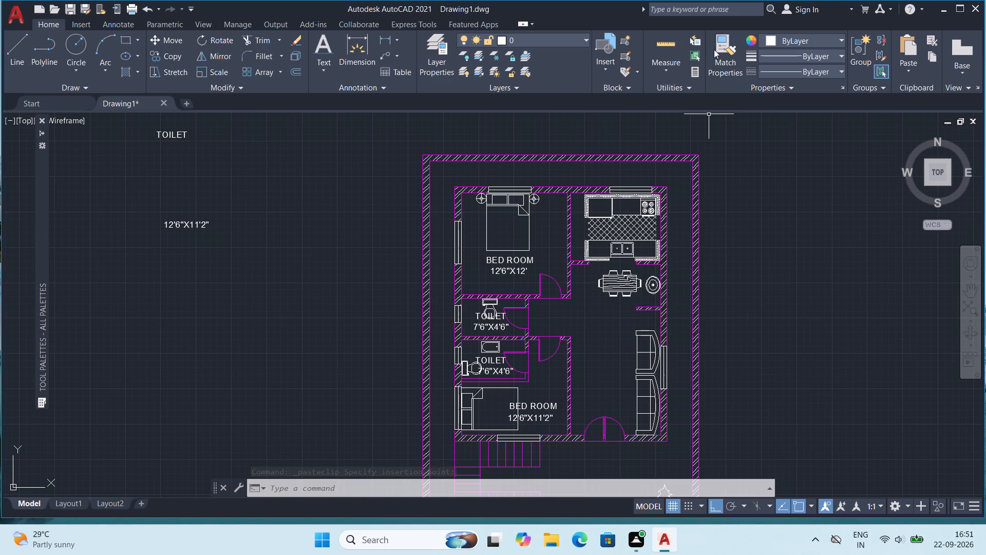
pyautogui.click(667, 42)
pyautogui.scroll(3, 583, 237)
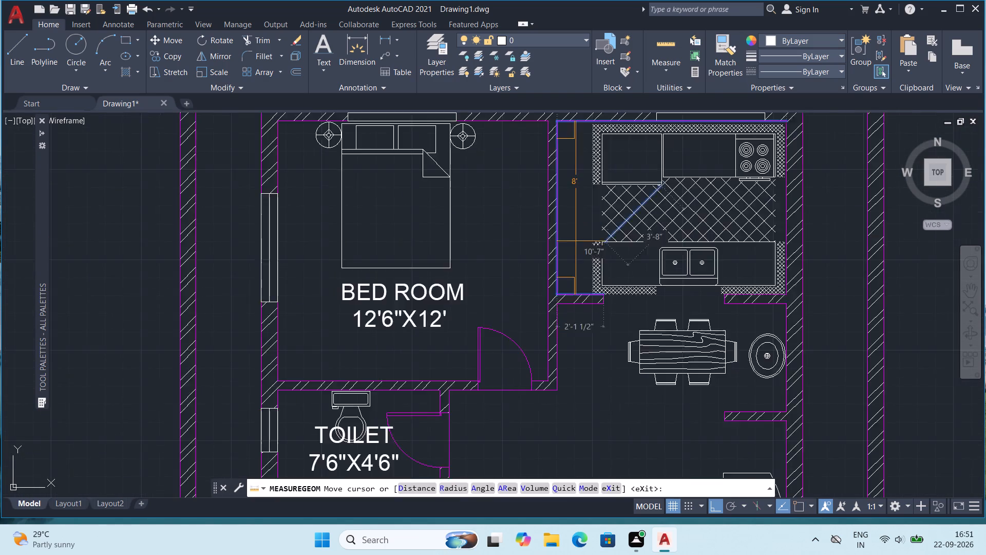
pyautogui.moveTo(577, 239); pyautogui.dragTo(554, 359, button='middle')
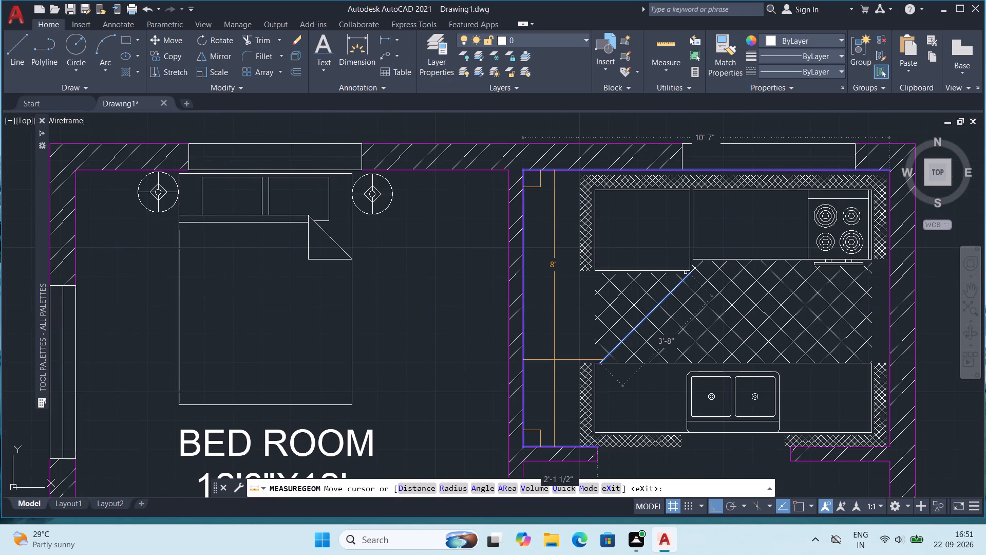
pyautogui.moveTo(833, 285); pyautogui.dragTo(715, 351, button='middle')
pyautogui.scroll(-1, 833, 285)
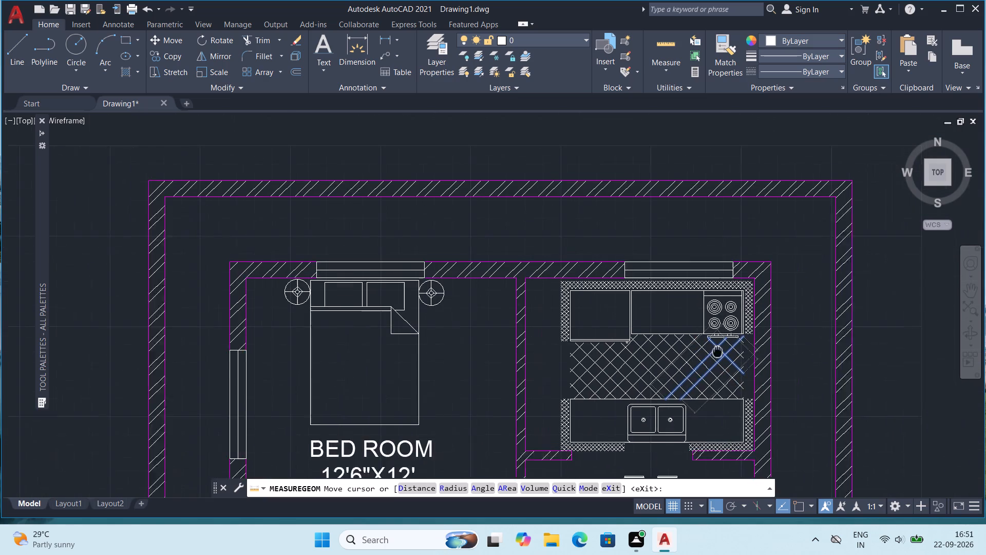
pyautogui.moveTo(715, 351); pyautogui.dragTo(707, 355, button='middle')
pyautogui.scroll(1, 616, 270)
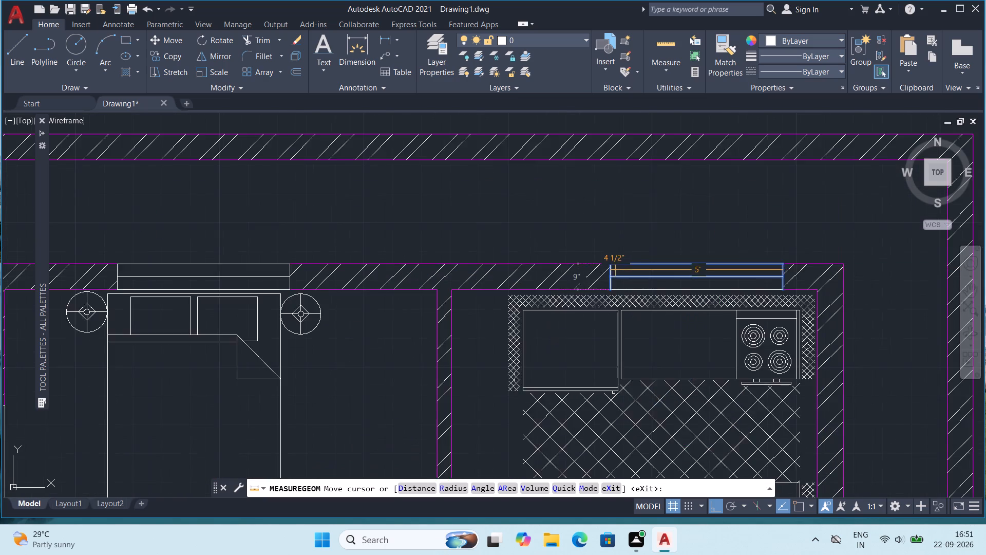
pyautogui.scroll(1, 615, 270)
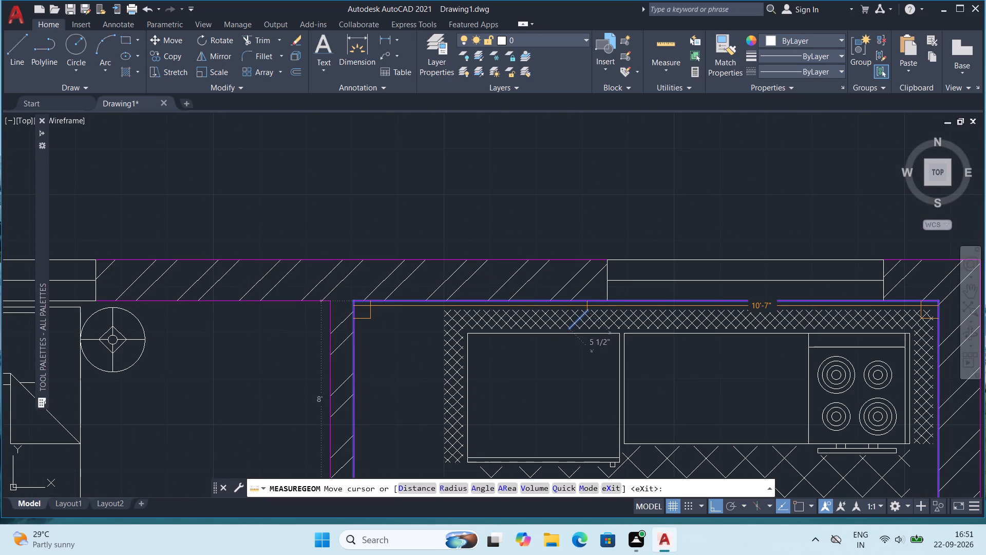
pyautogui.scroll(-1, 587, 306)
pyautogui.press('Escape')
# Change the size text outside the plan to 10'7"X8'.
pyautogui.moveTo(488, 276); pyautogui.dragTo(701, 263, button='middle')
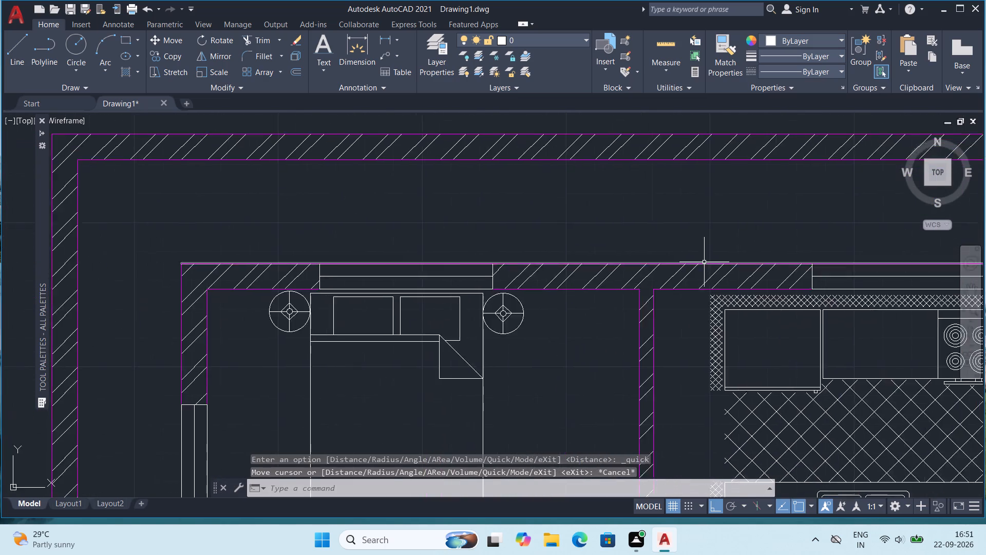
pyautogui.scroll(-3, 705, 264)
pyautogui.moveTo(451, 244); pyautogui.dragTo(563, 255, button='middle')
pyautogui.doubleClick(415, 323)
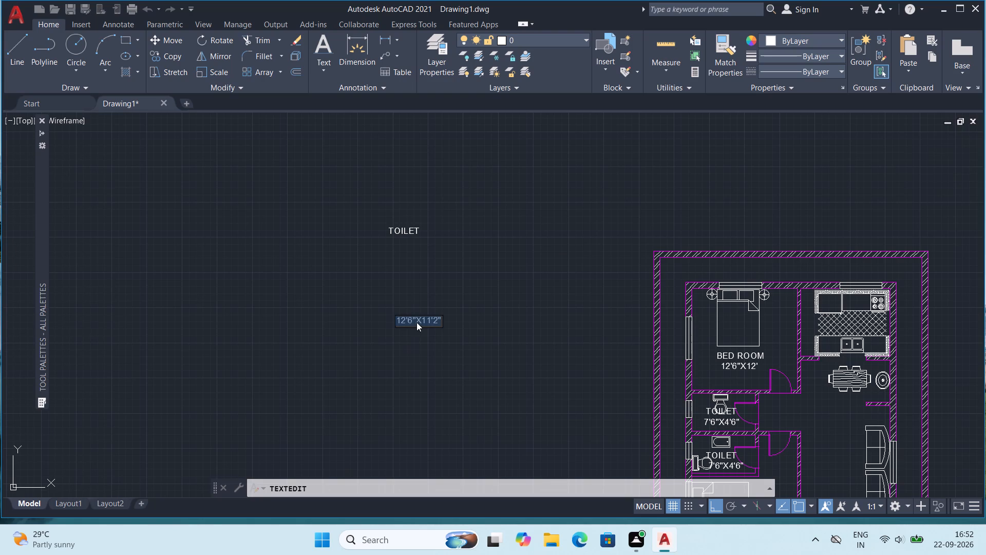
pyautogui.write("10'7")
pyautogui.hotkey('shift', '"')
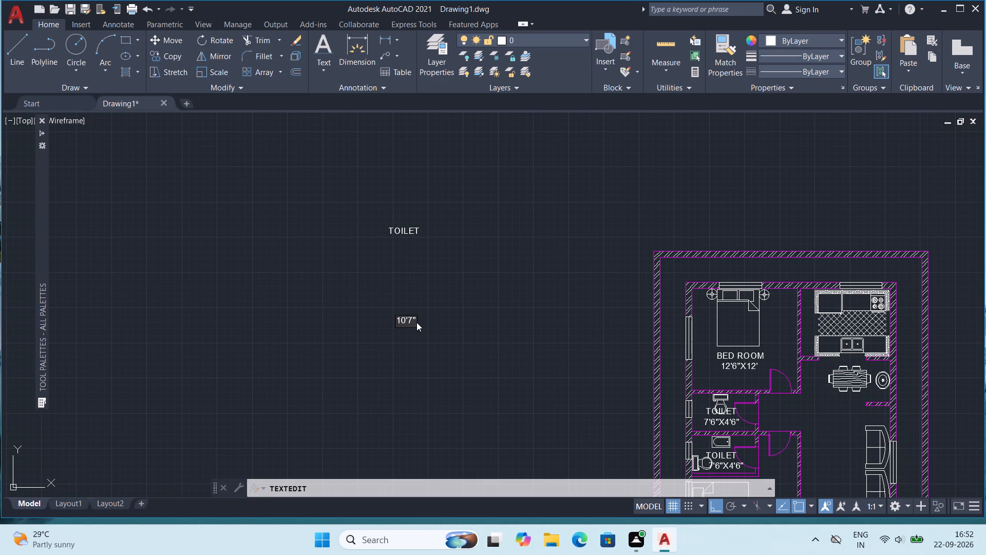
pyautogui.press('x')
pyautogui.write("8'")
pyautogui.press('Return')
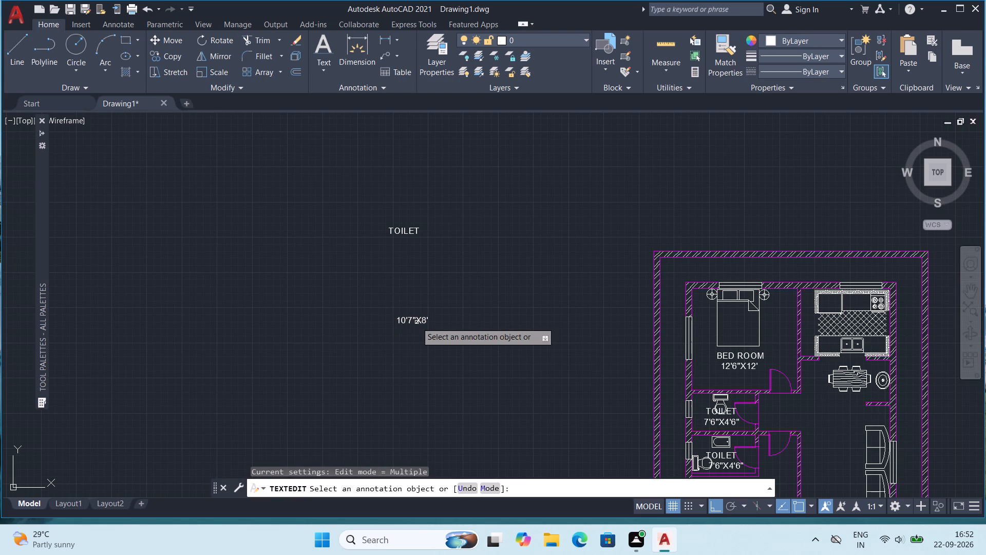
pyautogui.press('Escape')
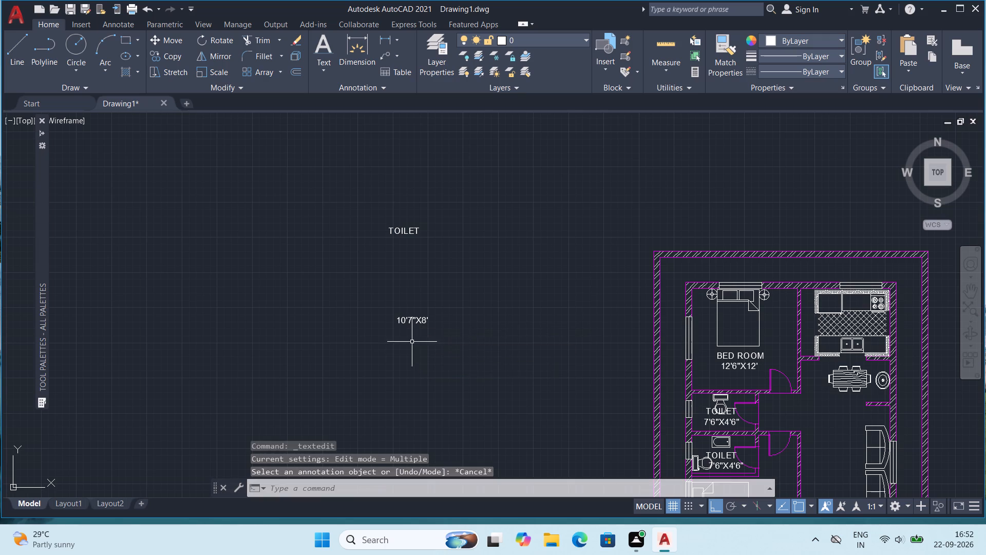
pyautogui.press('Escape')
# Copy the 10'7"X8' text into the kitchen, onto the hatched floor just north of the sink counter.
pyautogui.click(414, 322)
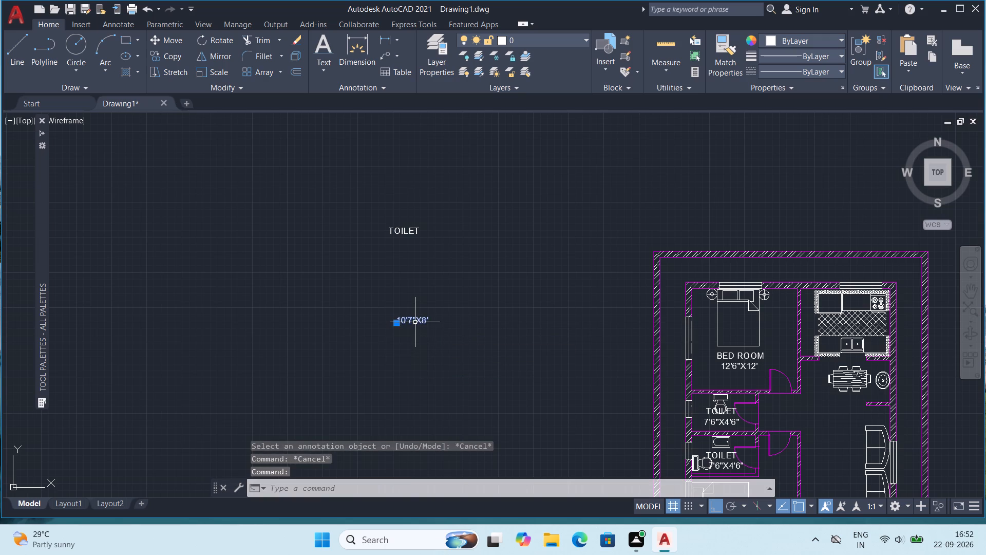
pyautogui.hotkey('ctrl', 'c')
pyautogui.hotkey('ctrl', 'v')
pyautogui.moveTo(614, 320); pyautogui.dragTo(267, 230, button='middle')
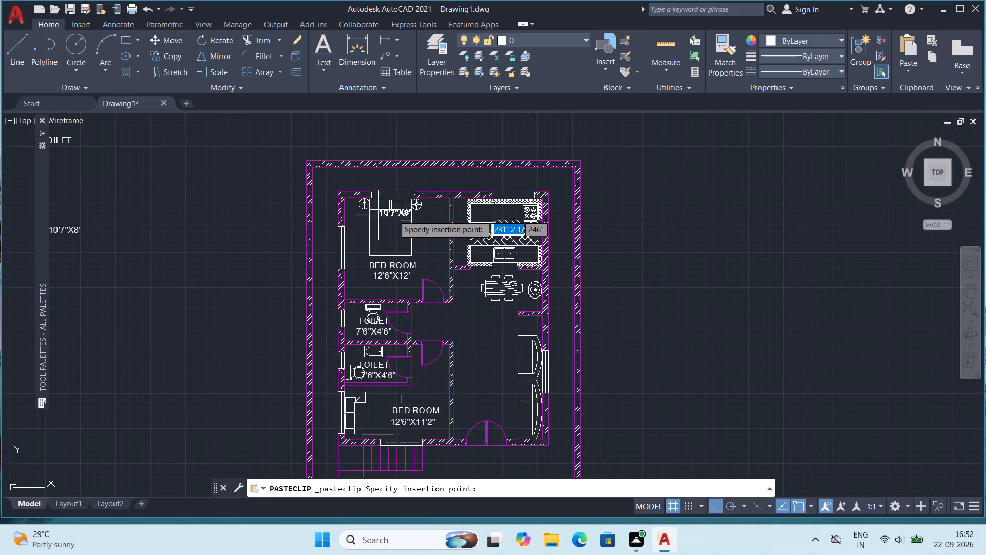
pyautogui.scroll(2, 405, 212)
pyautogui.click(613, 284)
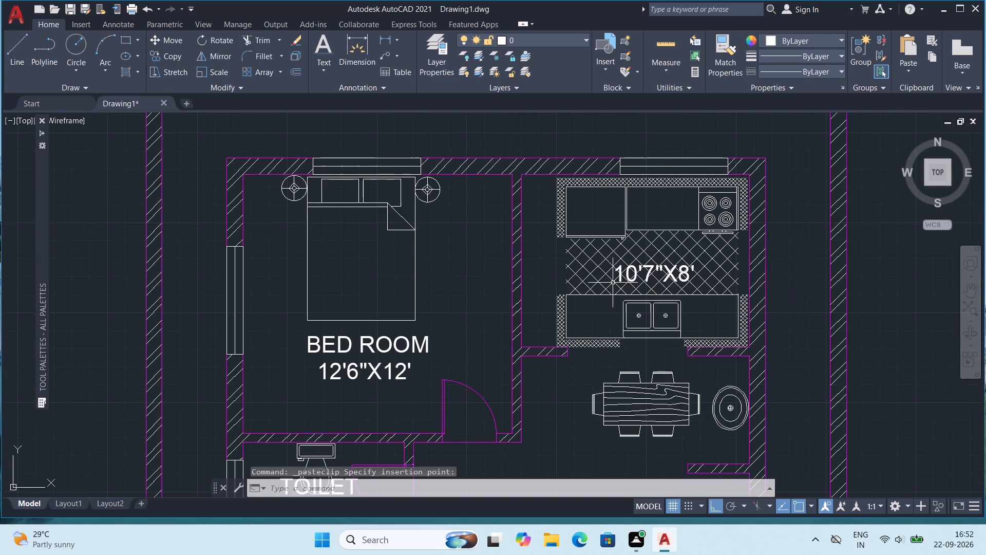
# Change the TOILET text outside the plan to KITCHEN.
pyautogui.moveTo(411, 224); pyautogui.dragTo(787, 325, button='middle')
pyautogui.moveTo(459, 248); pyautogui.dragTo(697, 377, button='middle')
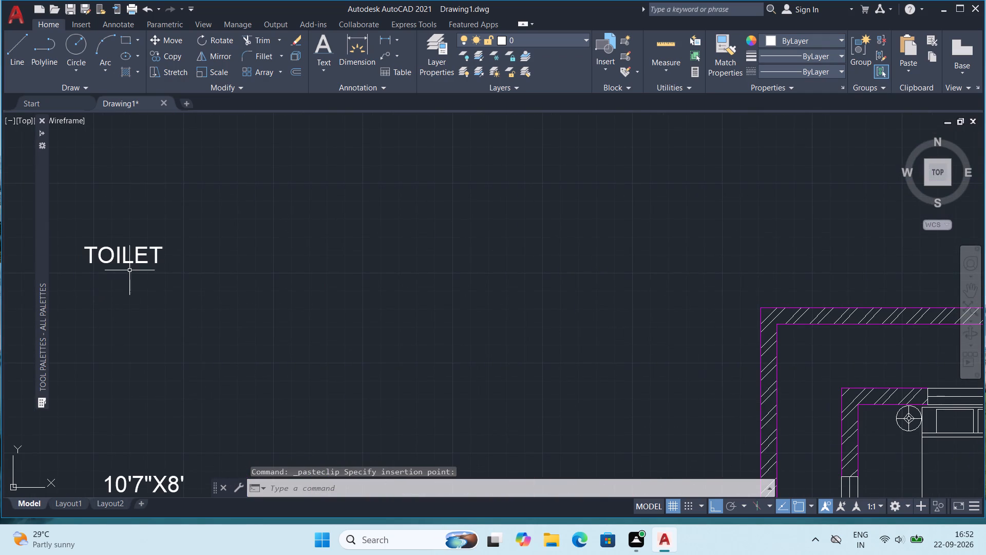
pyautogui.doubleClick(141, 257)
pyautogui.write('KI')
pyautogui.write('TCHEN')
pyautogui.press('Return')
pyautogui.press('Escape')
# Copy the KITCHEN text into the kitchen, directly above its 10'7"X8' size text.
pyautogui.click(140, 252)
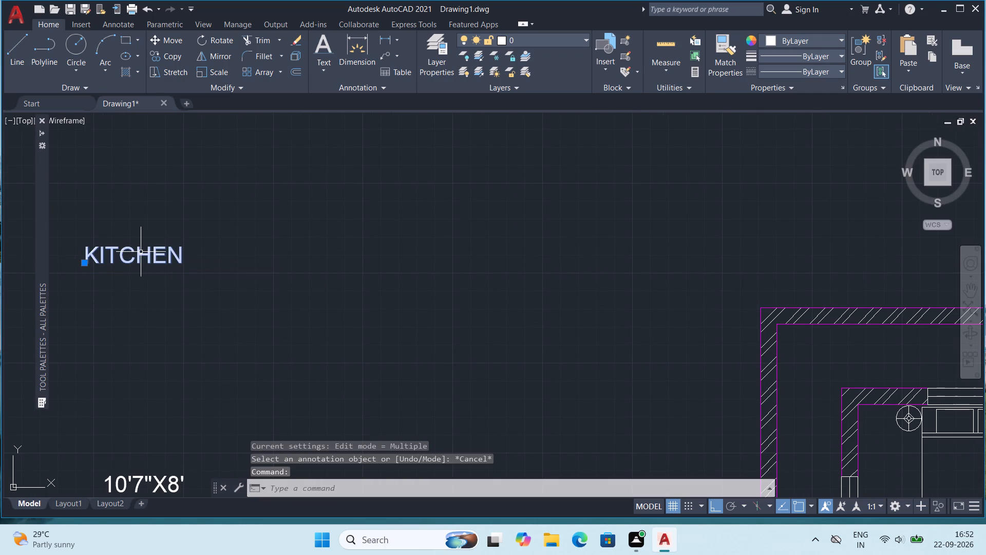
pyautogui.hotkey('ctrl', 'c')
pyautogui.hotkey('ctrl', 'v')
pyautogui.scroll(-2, 635, 291)
pyautogui.moveTo(833, 346); pyautogui.dragTo(515, 311, button='middle')
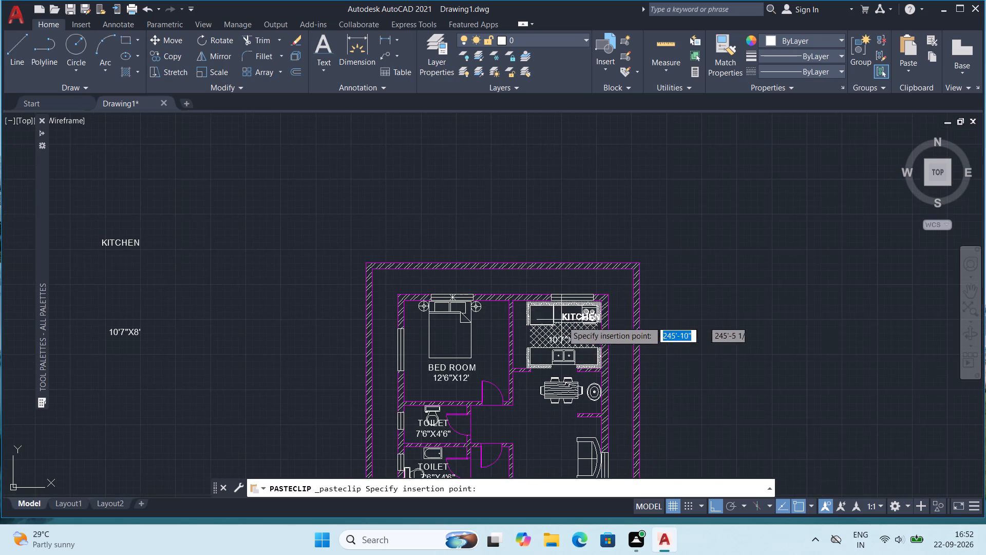
pyautogui.scroll(3, 568, 326)
pyautogui.click(494, 353)
# Change the 10'7"X8' size text outside the plan to 10'7"X5'0".
pyautogui.scroll(-2, 607, 319)
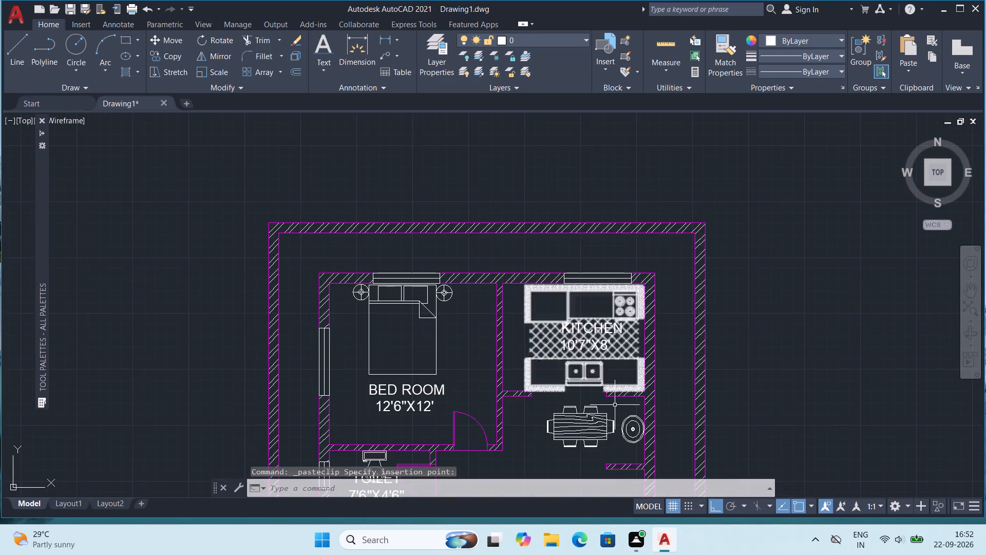
pyautogui.moveTo(613, 406); pyautogui.dragTo(609, 261, button='middle')
pyautogui.scroll(-1, 618, 215)
pyautogui.moveTo(552, 305); pyautogui.dragTo(595, 368, button='middle')
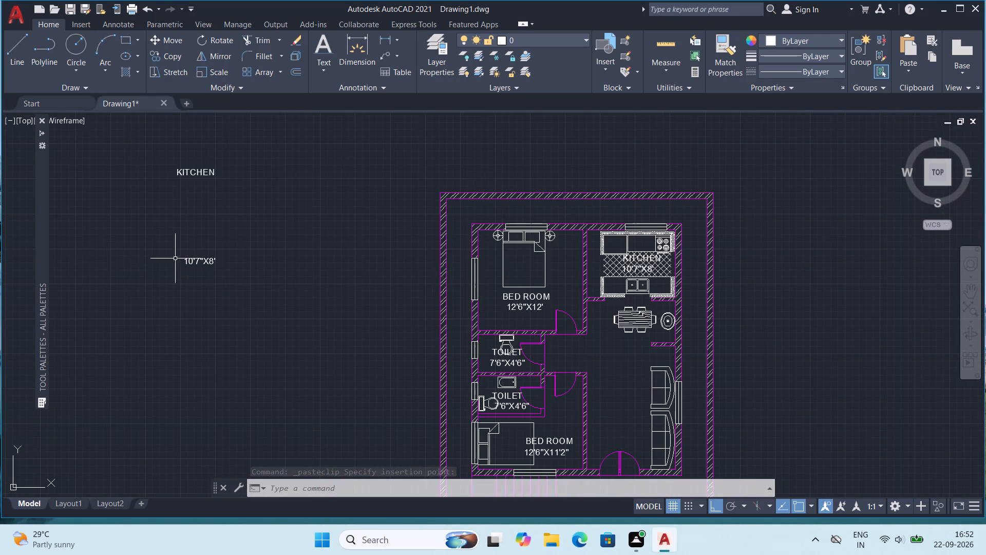
pyautogui.moveTo(175, 256); pyautogui.dragTo(231, 266, button='middle')
pyautogui.scroll(1, 235, 264)
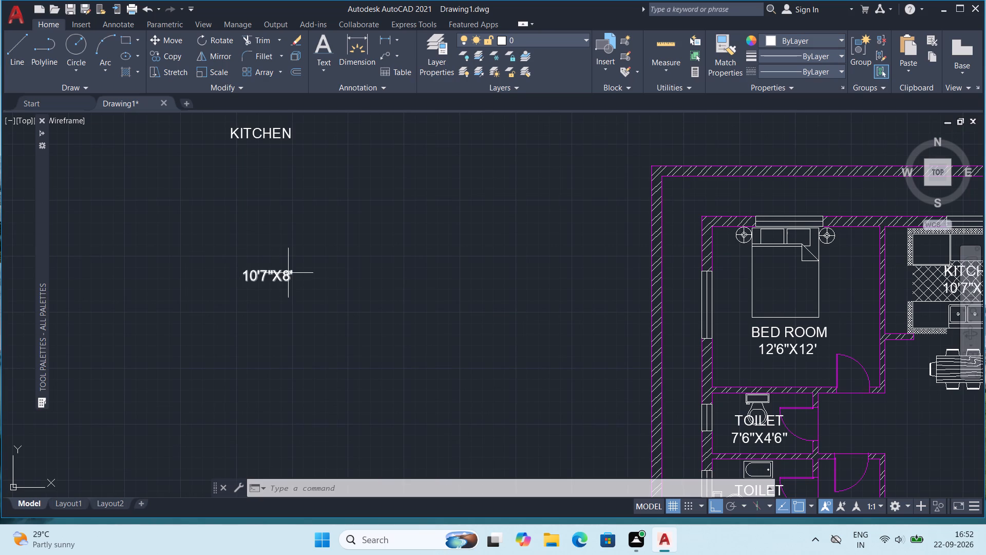
pyautogui.doubleClick(290, 273)
pyautogui.scroll(3, 291, 276)
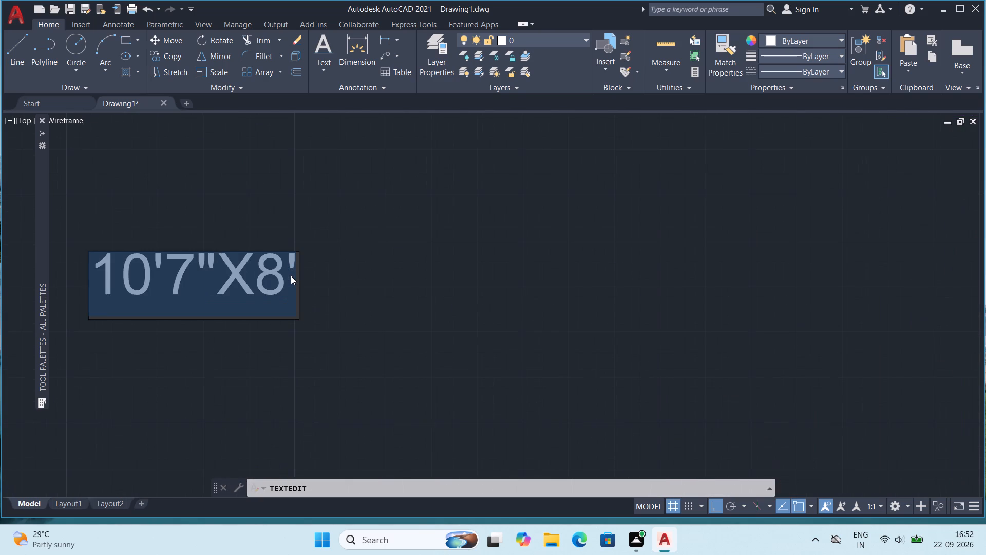
pyautogui.click(291, 275)
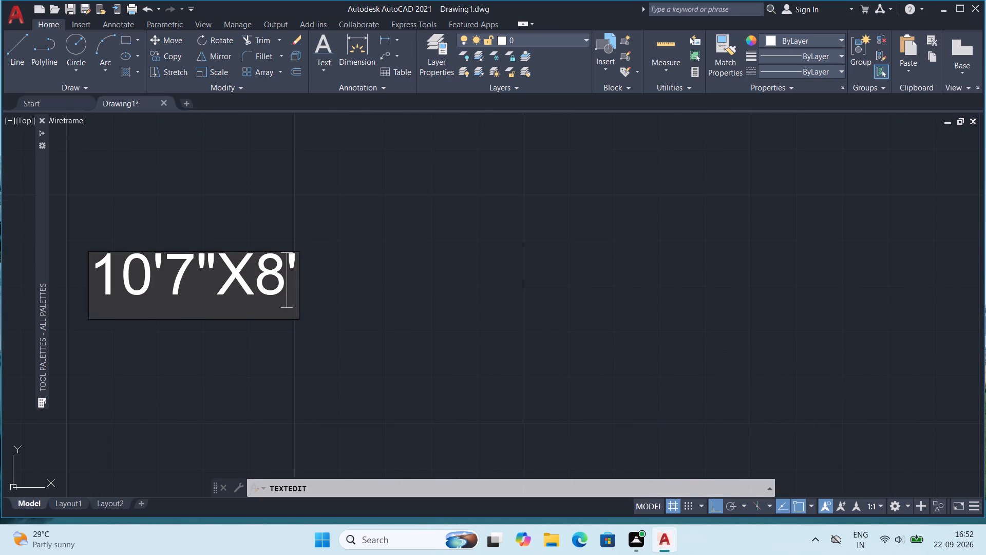
pyautogui.press('BackSpace')
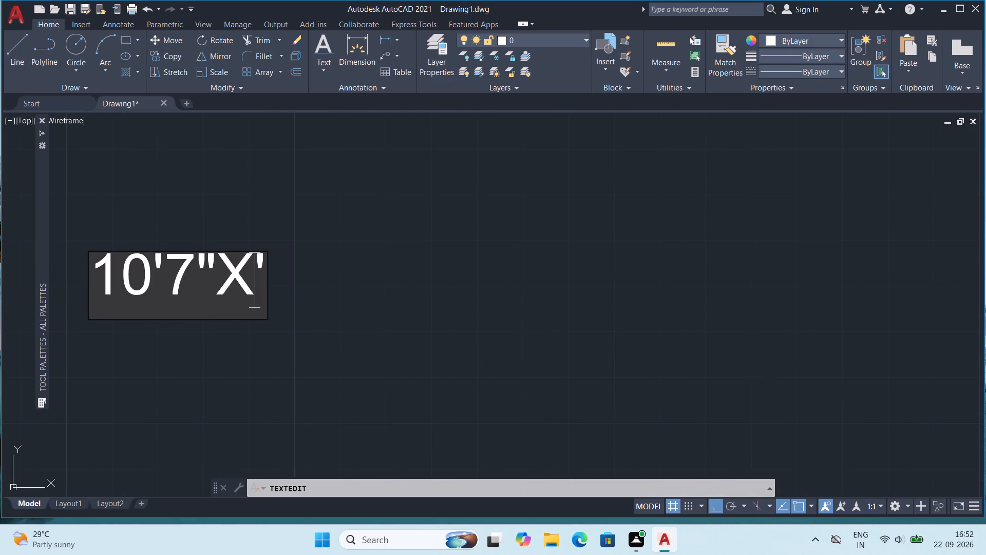
pyautogui.press('5')
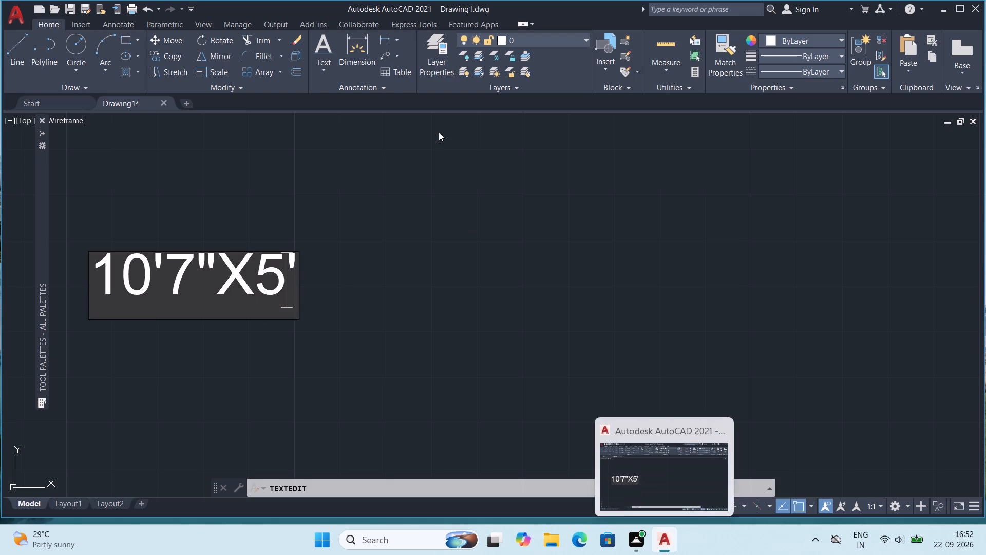
pyautogui.click(292, 281)
pyautogui.click(297, 289)
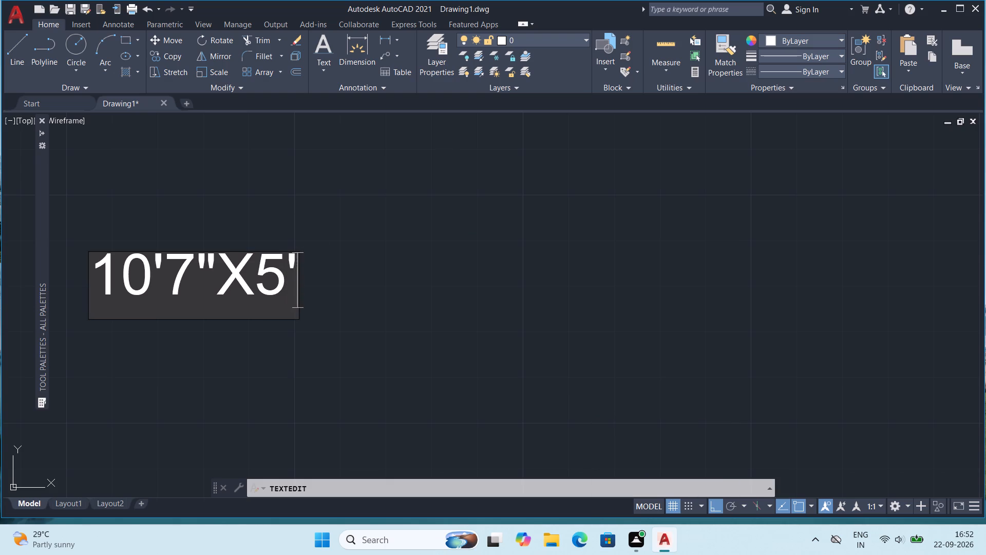
pyautogui.write('0"')
pyautogui.press('Return')
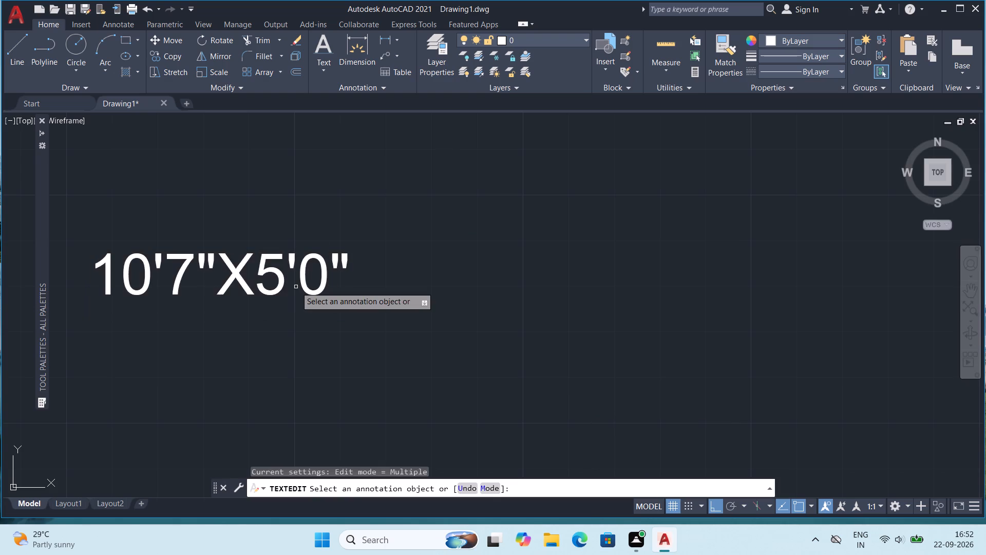
pyautogui.press('Escape')
# Change the KITCHEN text outside the plan to DINNING.
pyautogui.scroll(-3, 303, 266)
pyautogui.moveTo(425, 178); pyautogui.dragTo(426, 281, button='middle')
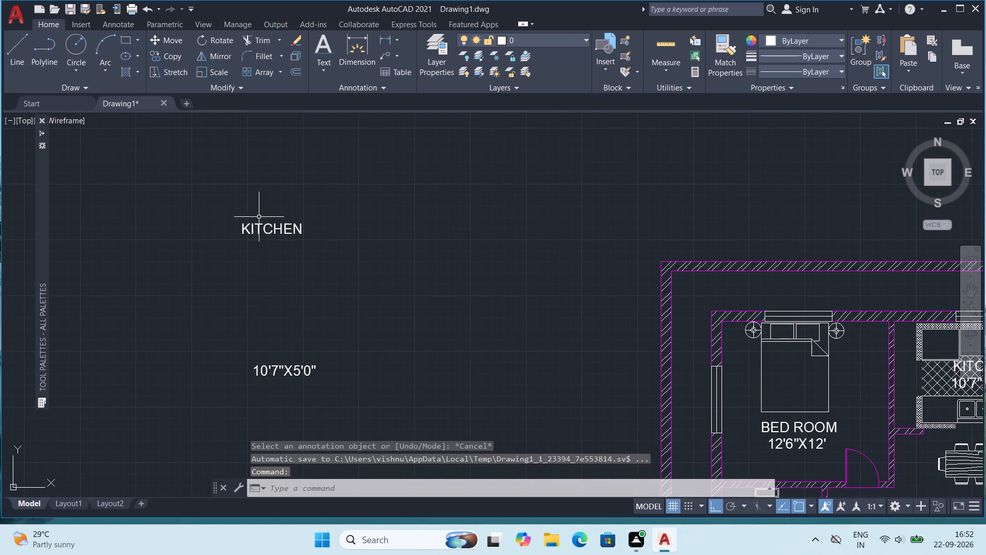
pyautogui.doubleClick(263, 224)
pyautogui.doubleClick(271, 233)
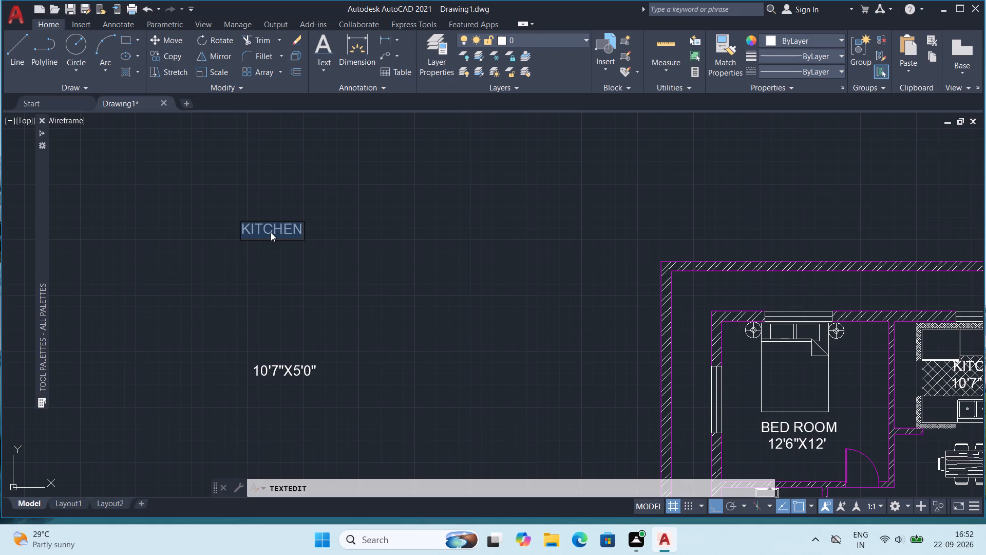
pyautogui.write('DINNING')
pyautogui.press('Return')
pyautogui.press('Escape')
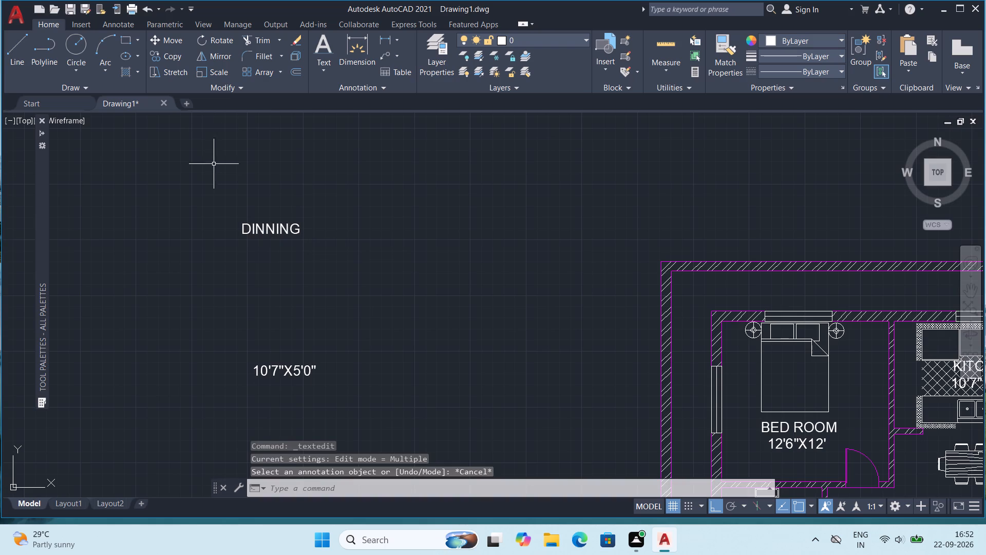
# Copy the DINNING text into the dining area south of the kitchen, onto the dining table.
pyautogui.click(256, 231)
pyautogui.hotkey('ctrl', 'c')
pyautogui.hotkey('ctrl', 'v')
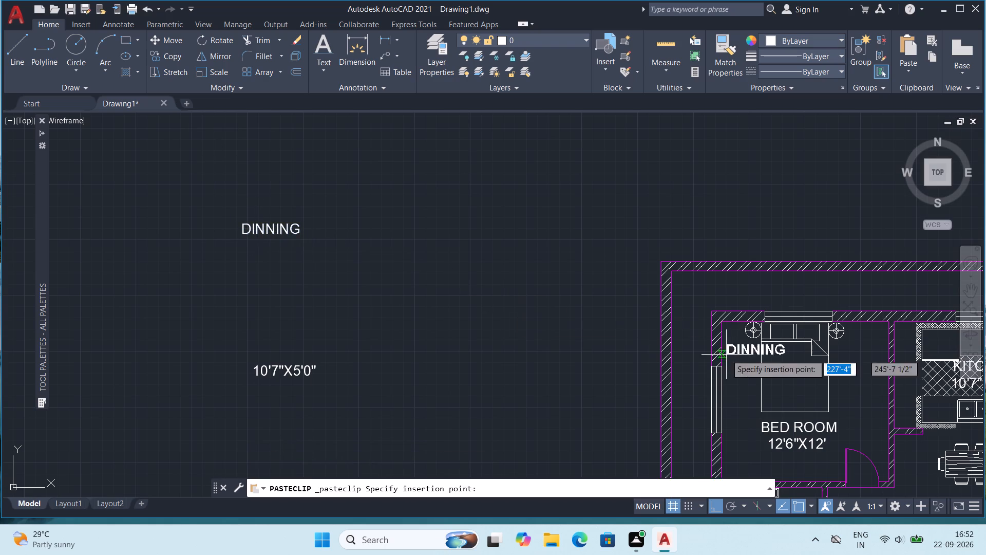
pyautogui.moveTo(726, 354); pyautogui.dragTo(200, 89, button='middle')
pyautogui.click(430, 205)
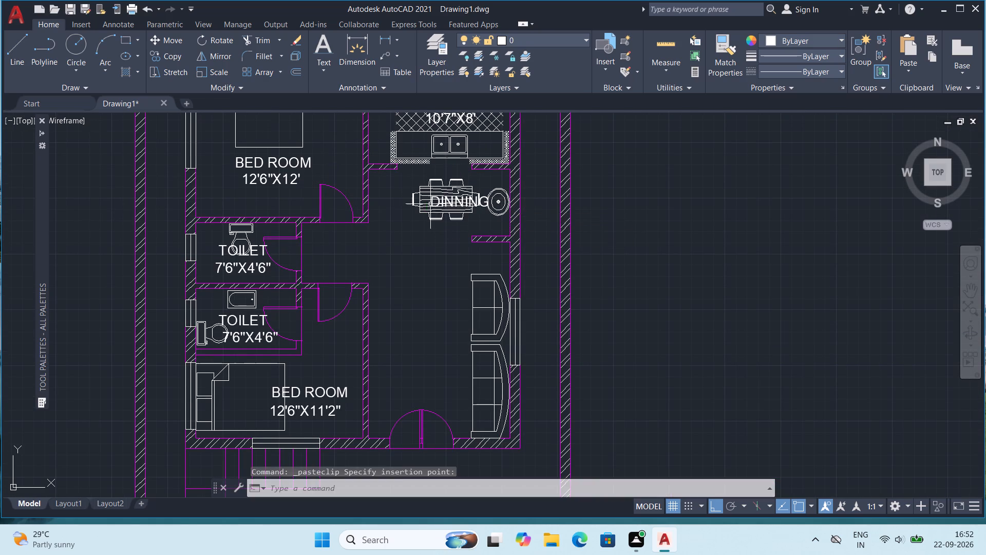
# Copy the 10'7"X5'0" text into the dining area, directly beneath its DINNING label.
pyautogui.moveTo(449, 234); pyautogui.dragTo(634, 332, button='middle')
pyautogui.scroll(-1, 28, 108)
pyautogui.moveTo(37, 122); pyautogui.dragTo(307, 328, button='middle')
pyautogui.moveTo(220, 252); pyautogui.dragTo(376, 317, button='middle')
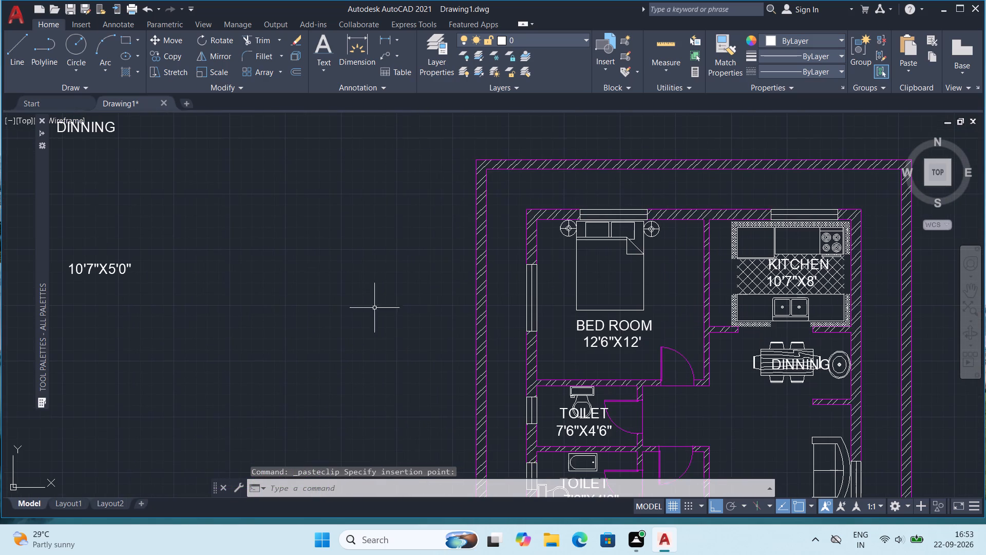
pyautogui.click(94, 272)
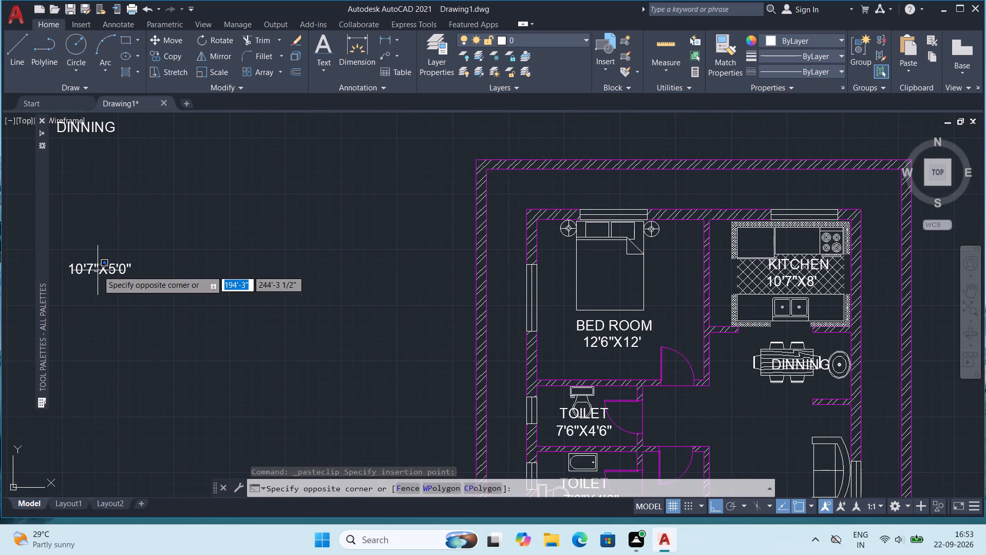
pyautogui.doubleClick(102, 269)
pyautogui.click(106, 268)
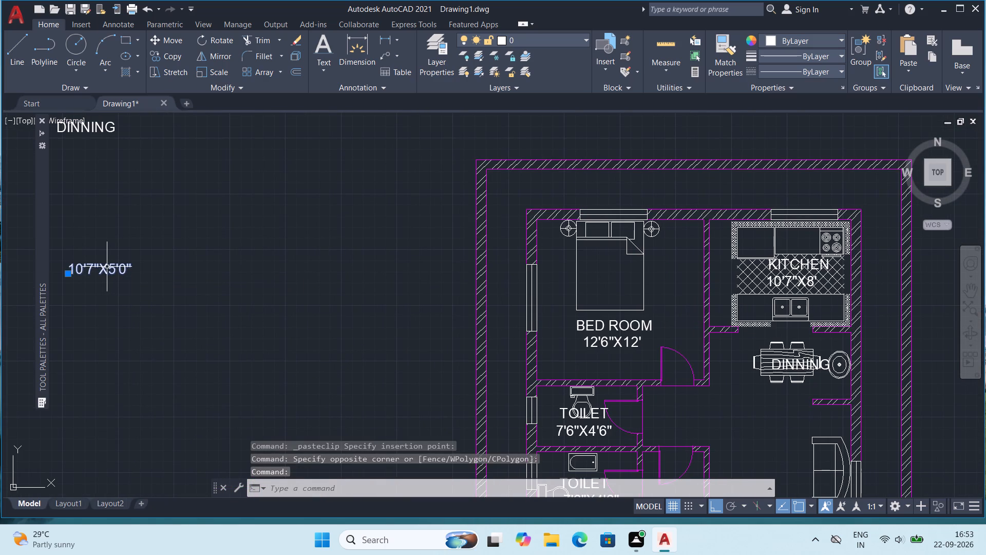
pyautogui.hotkey('ctrl', 'c')
pyautogui.hotkey('ctrl', 'v')
pyautogui.moveTo(553, 353); pyautogui.dragTo(230, 163, button='middle')
pyautogui.scroll(1, 388, 203)
pyautogui.click(477, 193)
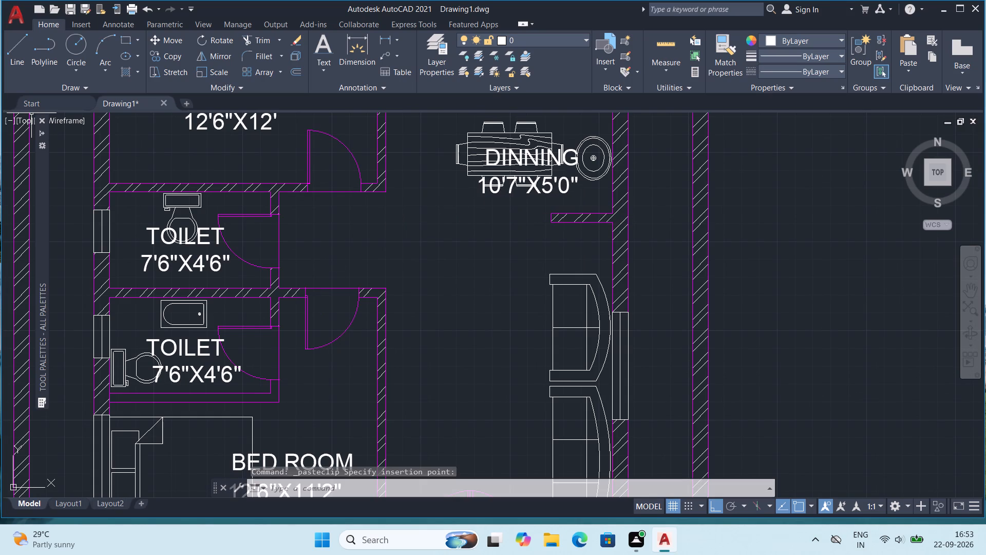
# Measure the hall with the sofas, south of the dining area, with Quick measure.
pyautogui.scroll(-1, 418, 246)
pyautogui.moveTo(565, 354); pyautogui.dragTo(557, 348, button='middle')
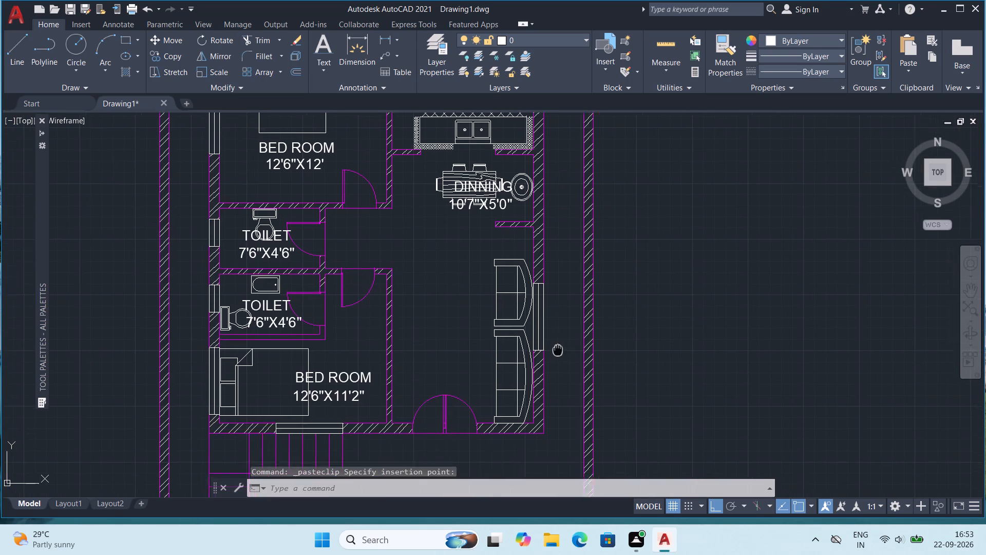
pyautogui.moveTo(557, 348); pyautogui.dragTo(517, 326, button='middle')
pyautogui.click(667, 36)
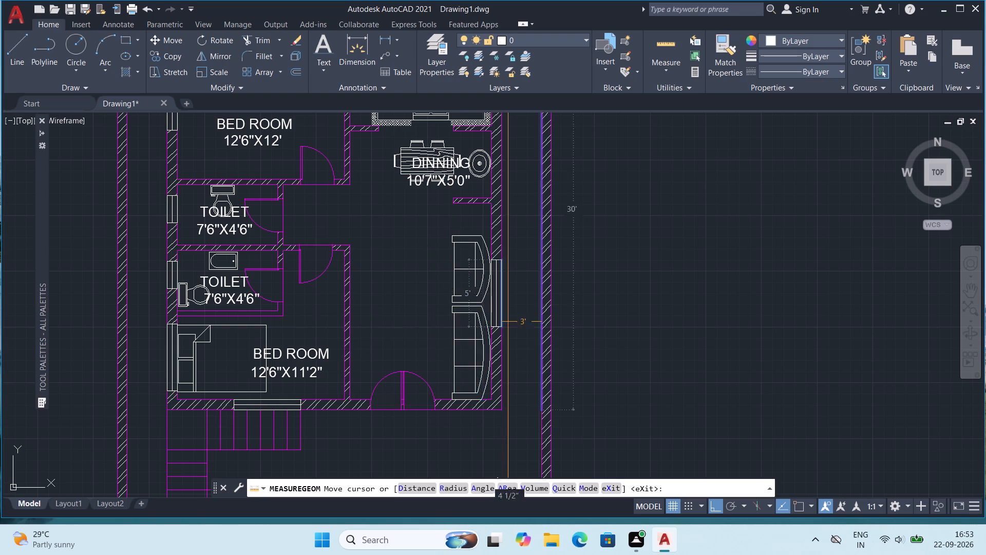
pyautogui.scroll(4, 508, 322)
pyautogui.scroll(-4, 345, 316)
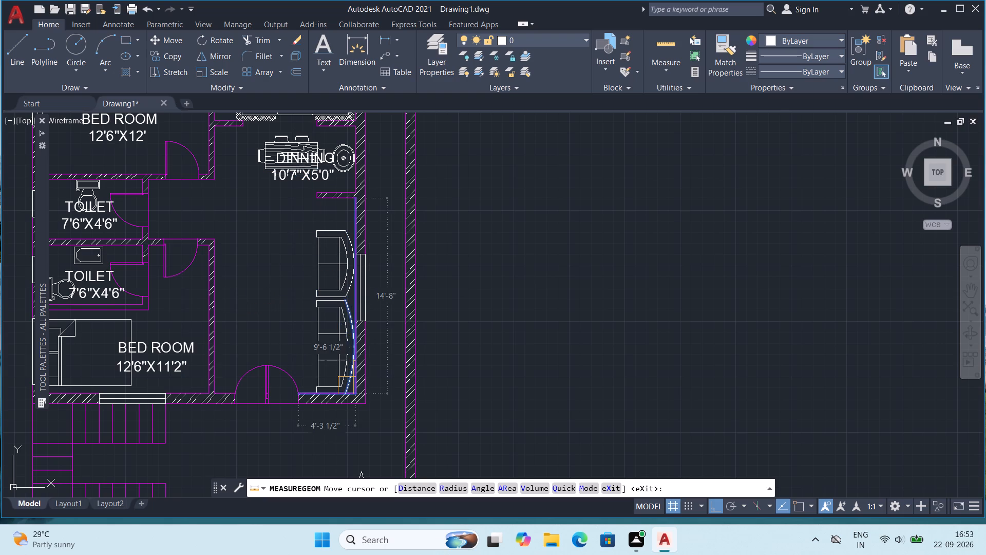
pyautogui.press('Escape')
# Copy the hall's two sofas to the empty area east of the compound wall.
pyautogui.click(332, 332)
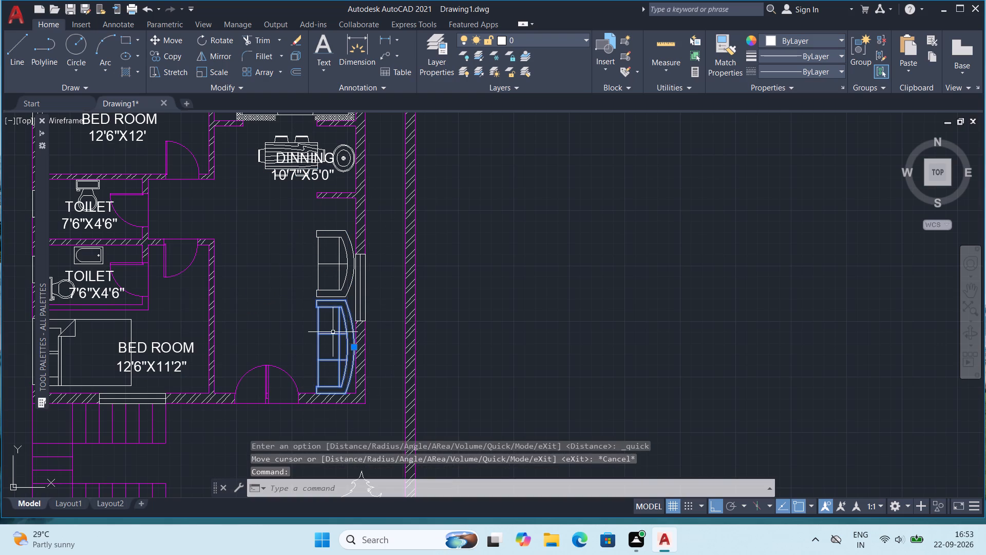
pyautogui.click(344, 272)
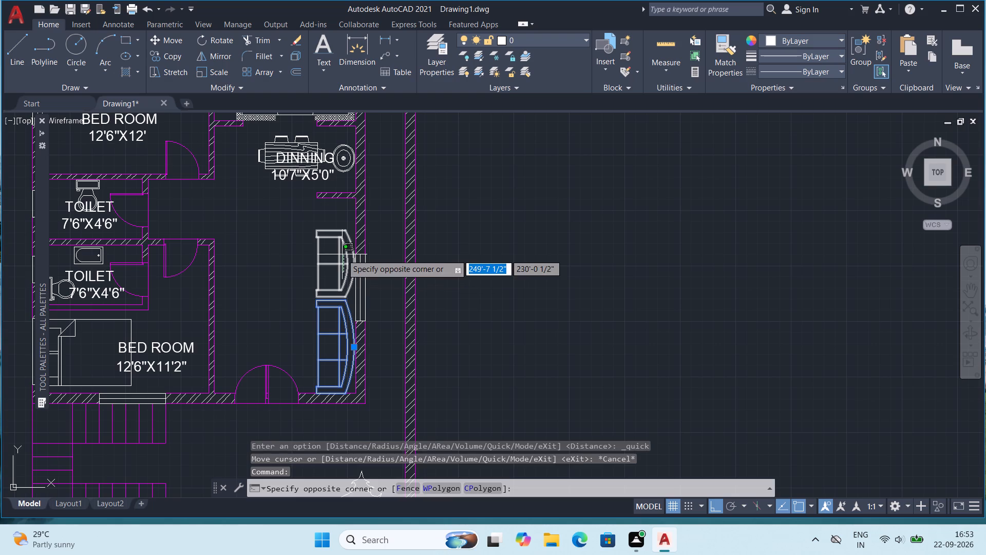
pyautogui.click(342, 254)
pyautogui.hotkey('ctrl', 'c')
pyautogui.hotkey('ctrl', 'v')
pyautogui.click(561, 253)
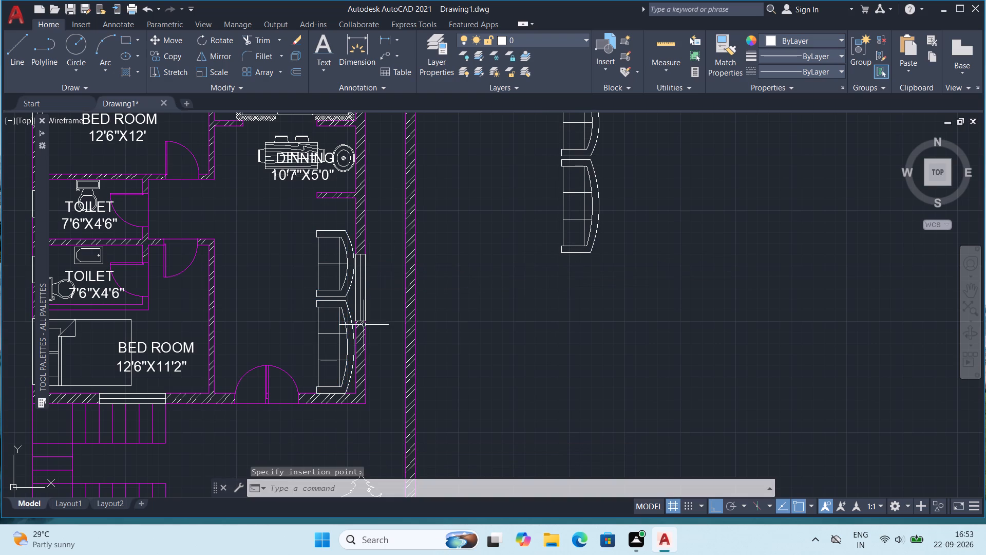
# Delete the two original sofas along the hall's east wall.
pyautogui.click(326, 282)
pyautogui.click(327, 291)
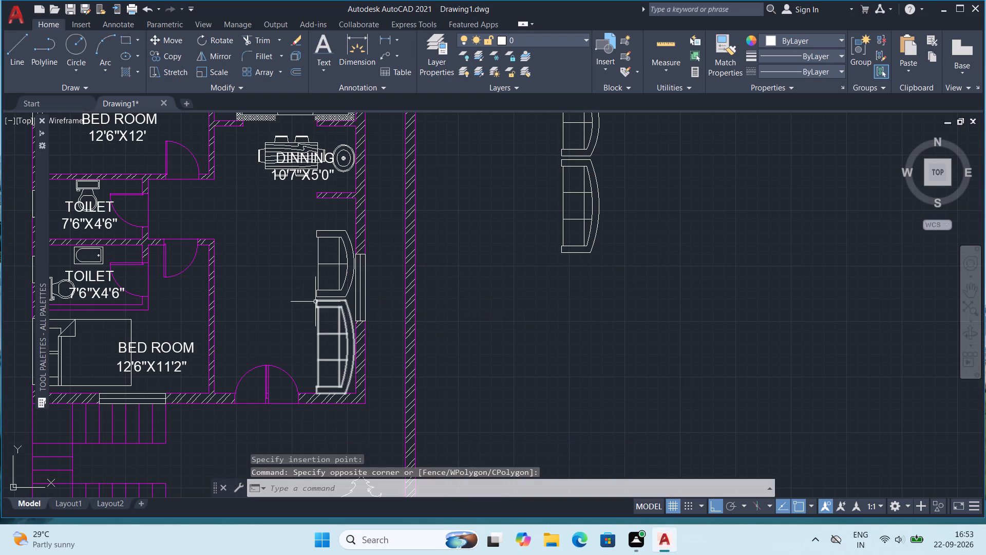
pyautogui.click(315, 302)
pyautogui.click(328, 290)
pyautogui.press('Delete')
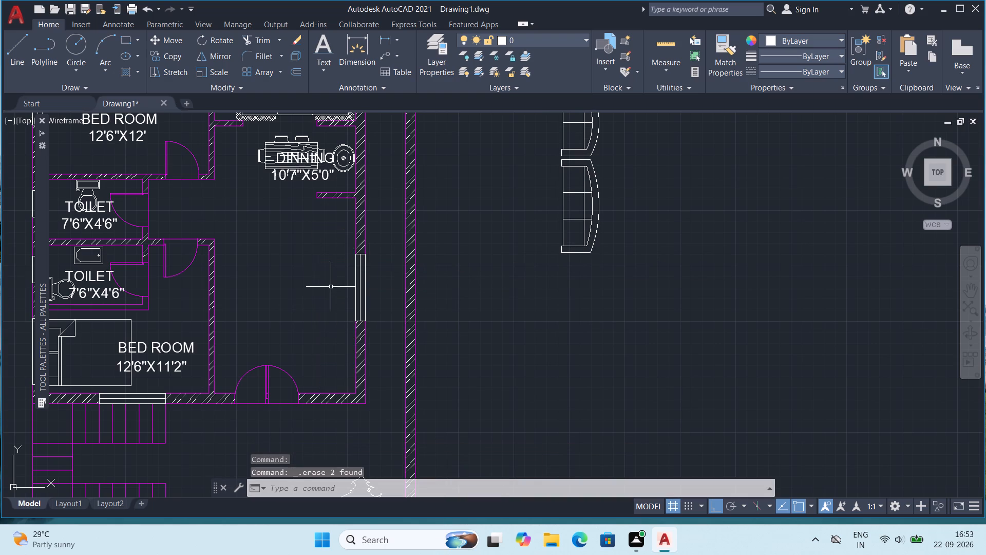
# Measure the inner length and width of the emptied hall with Quick measure.
pyautogui.click(664, 43)
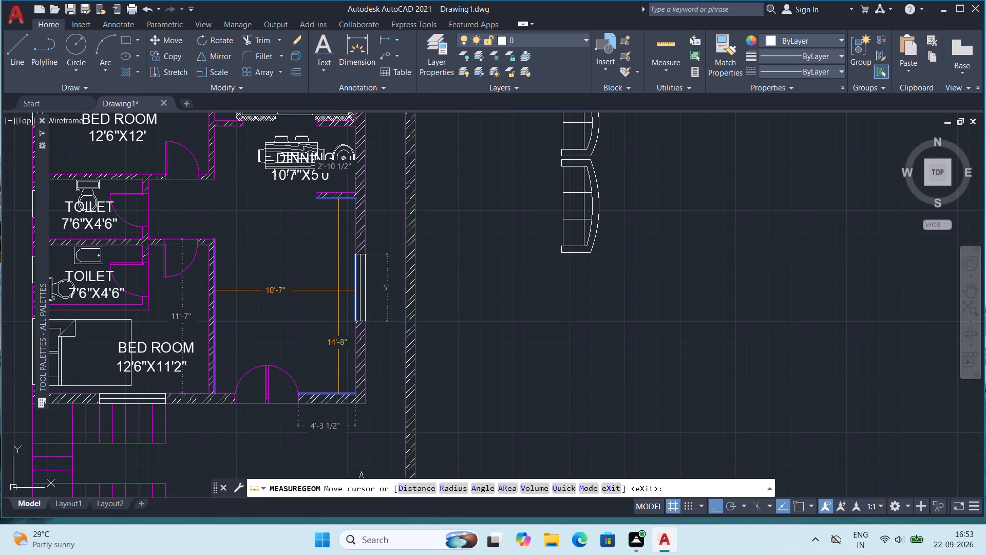
pyautogui.moveTo(330, 278); pyautogui.dragTo(577, 387, button='middle')
pyautogui.scroll(-1, 579, 363)
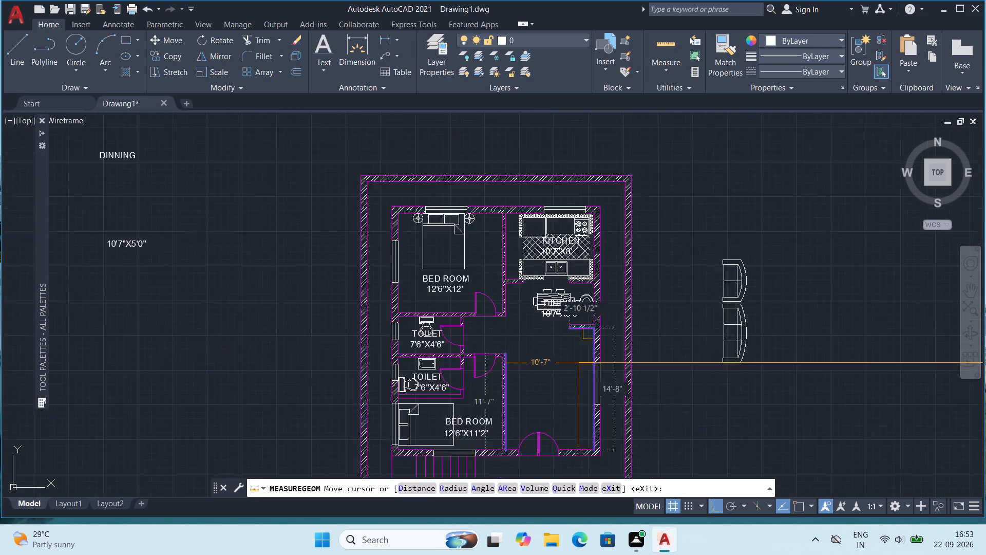
pyautogui.moveTo(653, 402); pyautogui.dragTo(876, 477, button='middle')
pyautogui.press('Escape')
# Change the 10'7"X5'0" size text outside the plan to 10'7X14'8".
pyautogui.doubleClick(359, 319)
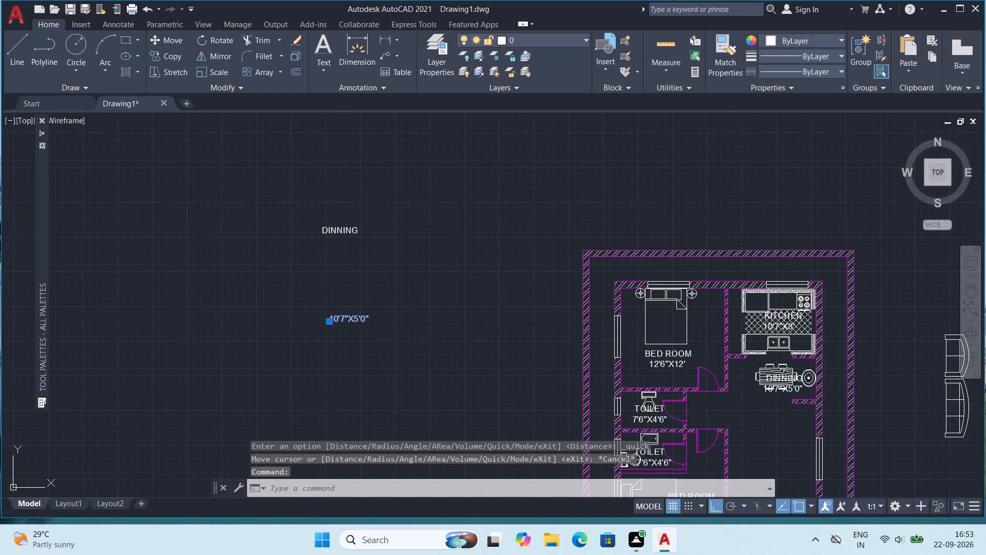
pyautogui.write('10')
pyautogui.press("'")
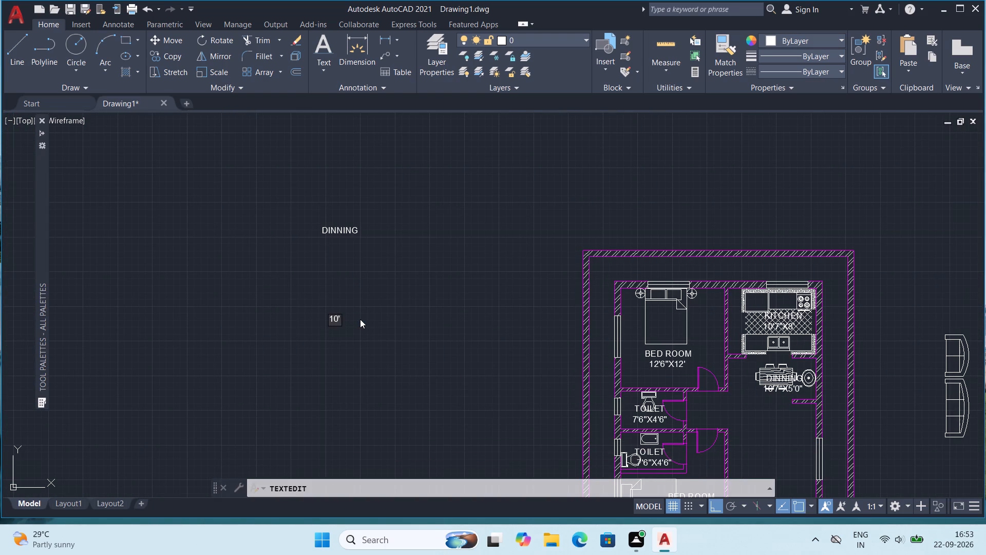
pyautogui.press('7')
pyautogui.write("X14'")
pyautogui.write('8"')
pyautogui.press('Return')
pyautogui.press('Escape')
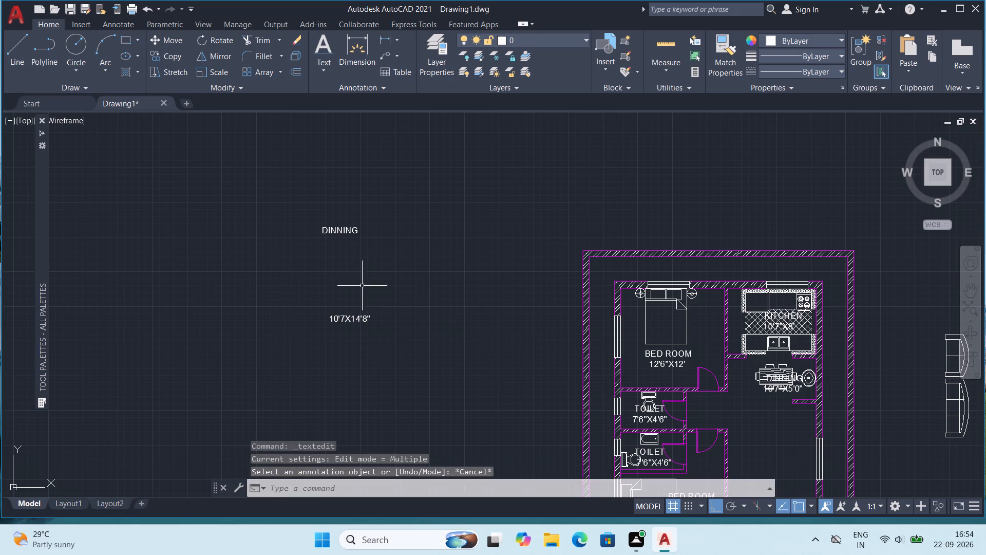
# Change the DINNING text outside the plan to HALL.
pyautogui.doubleClick(346, 227)
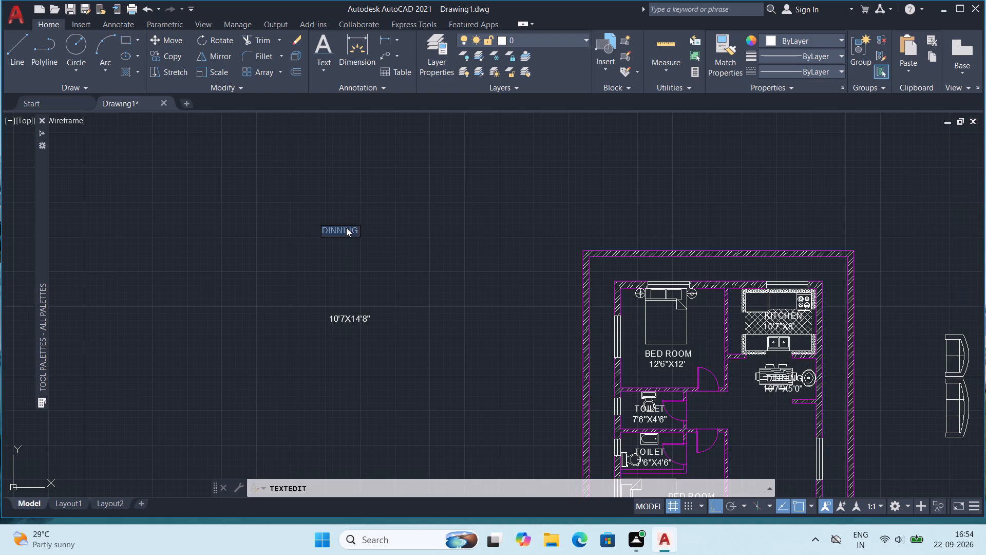
pyautogui.write('HALL')
pyautogui.press('Return')
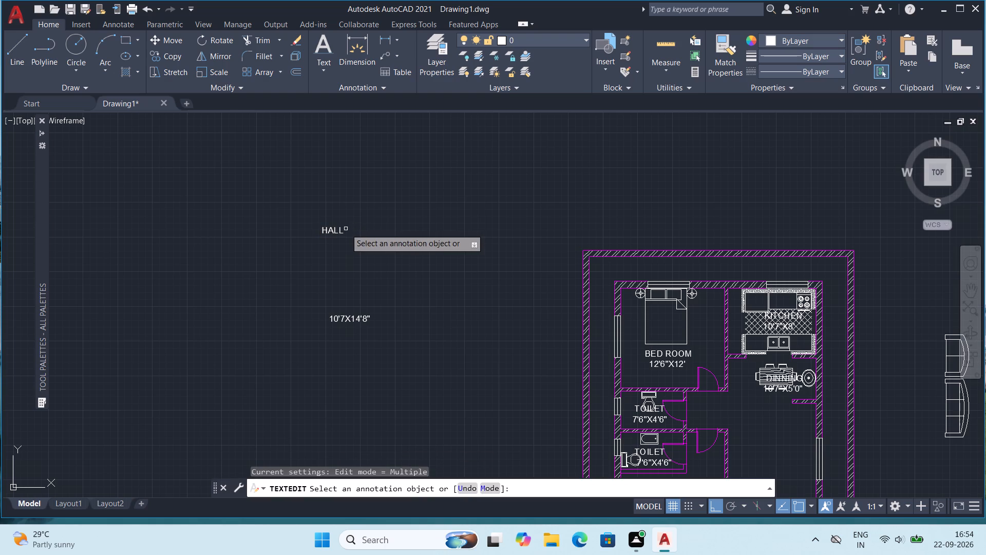
pyautogui.scroll(-2, 364, 269)
pyautogui.moveTo(475, 361); pyautogui.dragTo(424, 287, button='middle')
pyautogui.scroll(2, 536, 214)
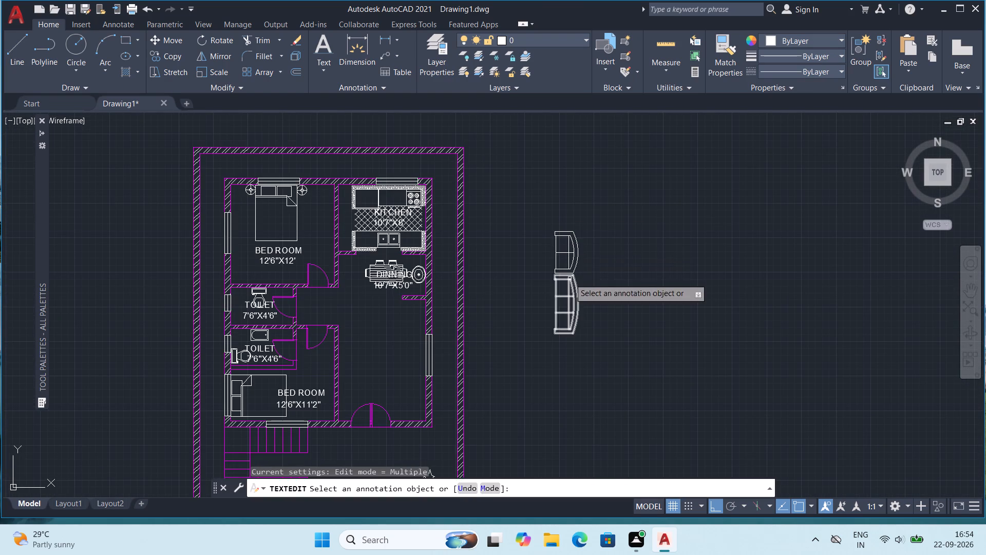
pyautogui.press('Escape')
# Copy the two sofas outside the compound wall back into the hall, along its east wall at the south-east corner.
pyautogui.click(570, 272)
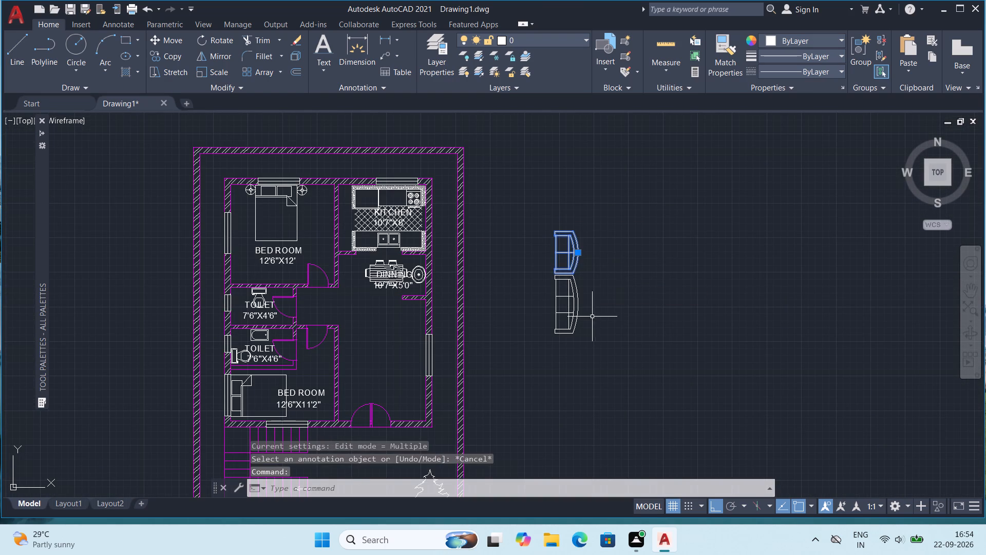
pyautogui.press('Escape')
pyautogui.click(575, 304)
pyautogui.click(558, 245)
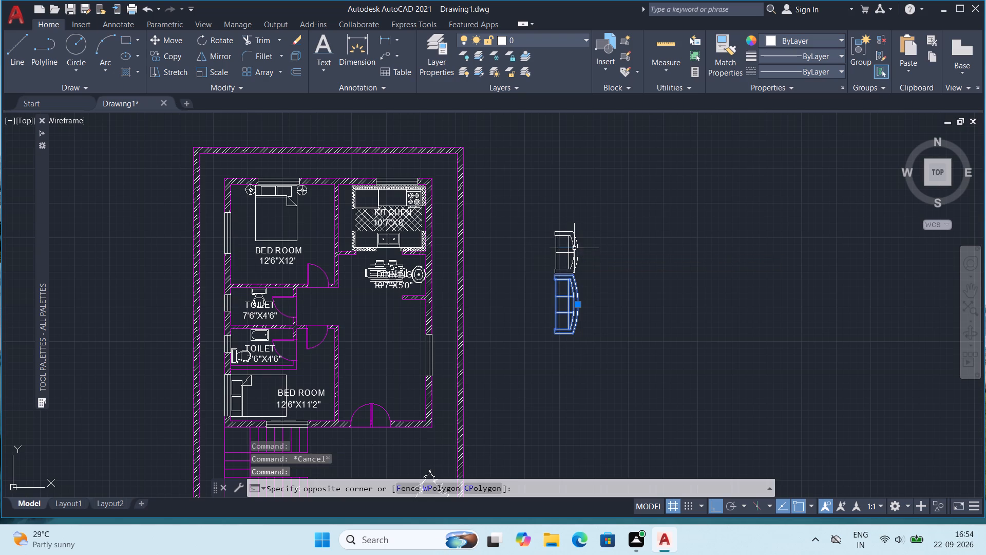
pyautogui.click(574, 248)
pyautogui.click(575, 253)
pyautogui.hotkey('ctrl', 'c')
pyautogui.hotkey('ctrl', 'v')
pyautogui.moveTo(386, 412); pyautogui.dragTo(420, 308, button='middle')
pyautogui.scroll(2, 440, 322)
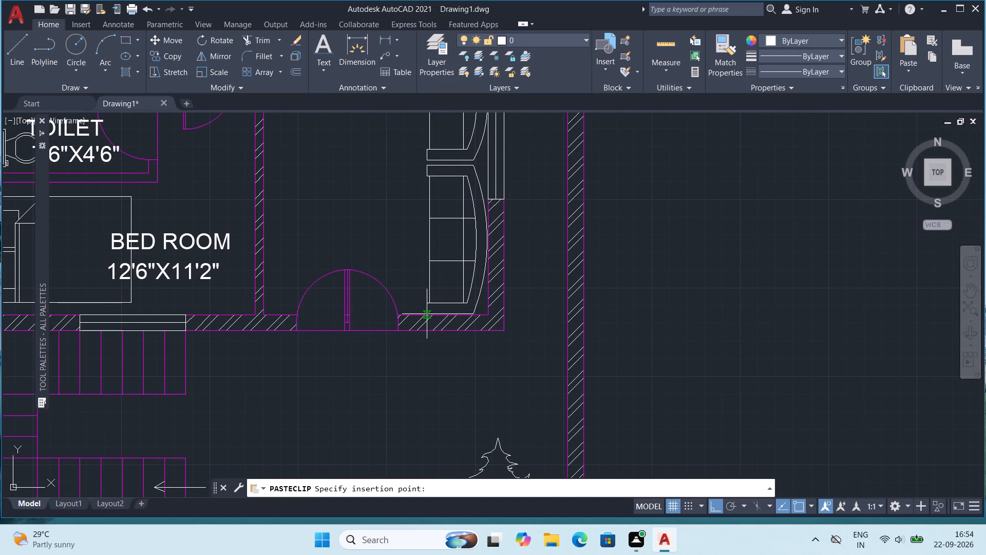
pyautogui.click(427, 314)
# Delete the two spare sofas east of the compound wall.
pyautogui.scroll(-1, 471, 274)
pyautogui.moveTo(542, 280); pyautogui.dragTo(571, 384, button='middle')
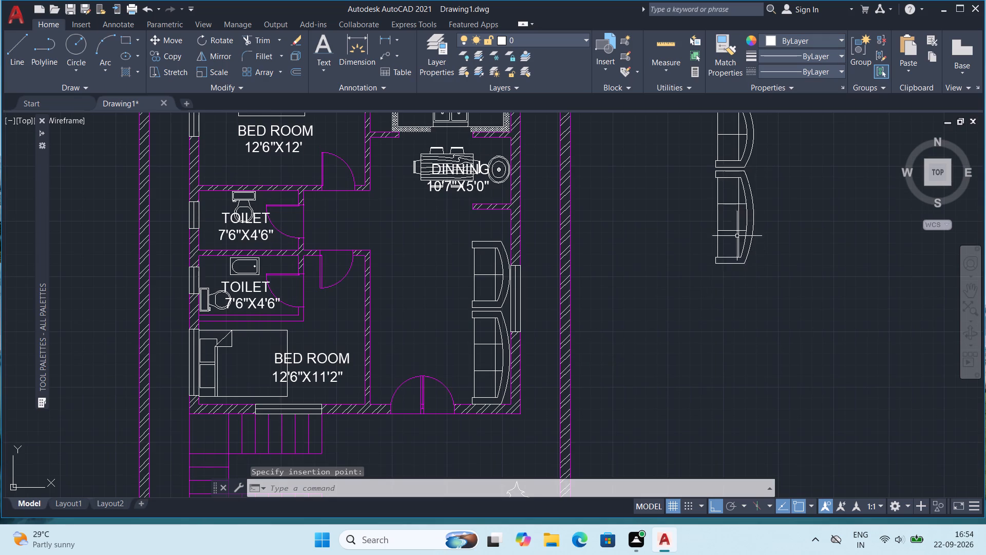
pyautogui.moveTo(736, 205); pyautogui.dragTo(736, 313, button='middle')
pyautogui.click(736, 266)
pyautogui.click(735, 316)
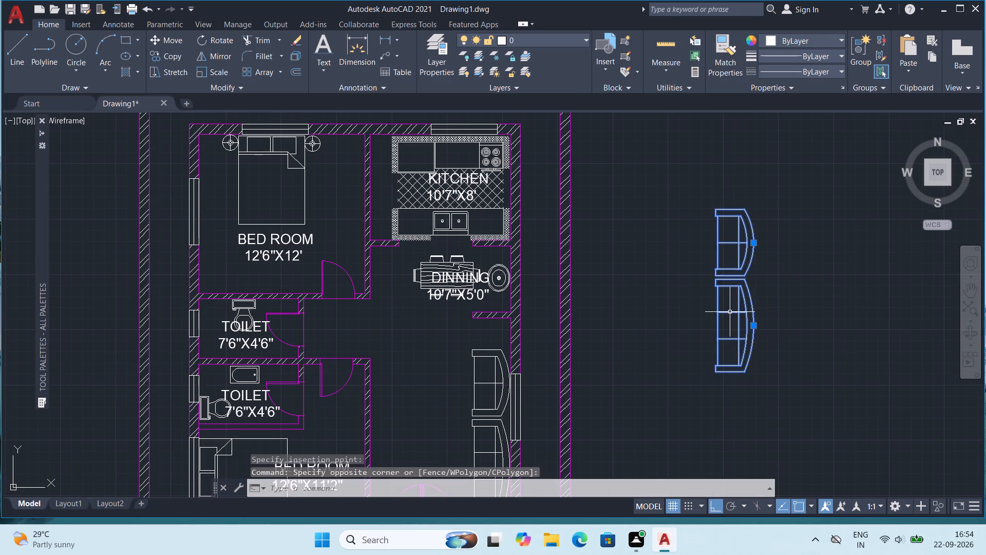
pyautogui.press('Delete')
# Copy the HALL text from outside the plan into the hall, just west of the sofas.
pyautogui.scroll(-1, 563, 338)
pyautogui.moveTo(562, 346); pyautogui.dragTo(678, 270, button='middle')
pyautogui.moveTo(260, 194); pyautogui.dragTo(324, 324, button='middle')
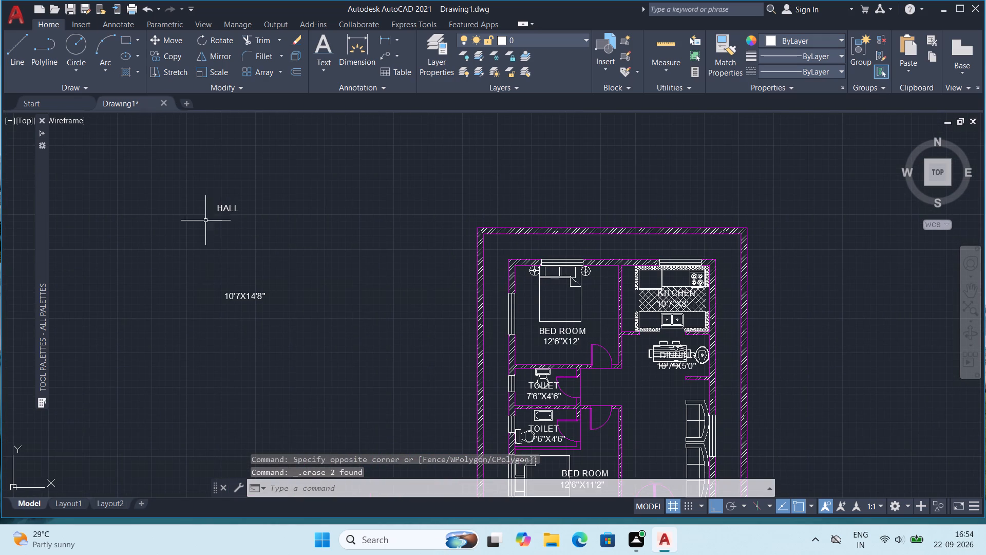
pyautogui.click(217, 210)
pyautogui.hotkey('ctrl', 'c')
pyautogui.hotkey('ctrl', 'v')
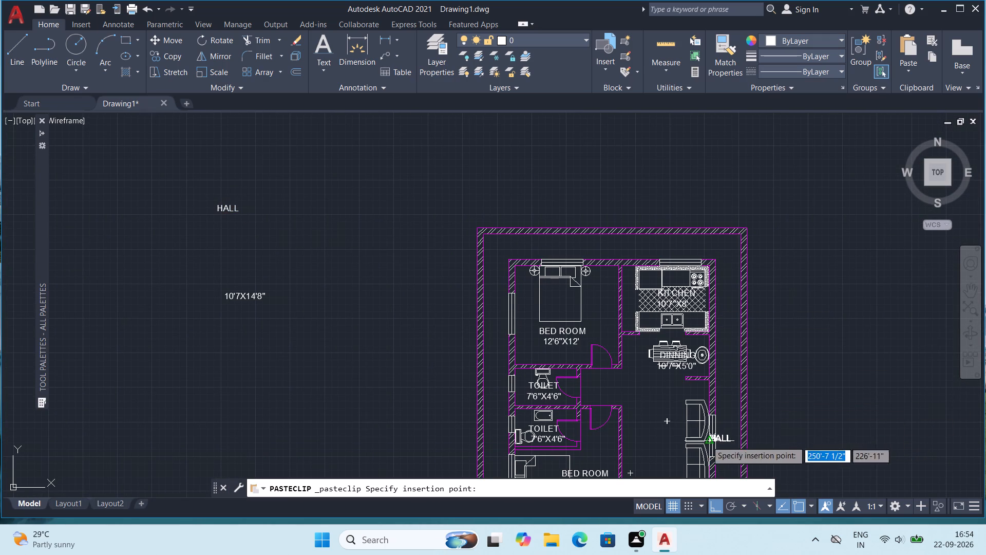
pyautogui.moveTo(637, 301); pyautogui.dragTo(583, 103, button='middle')
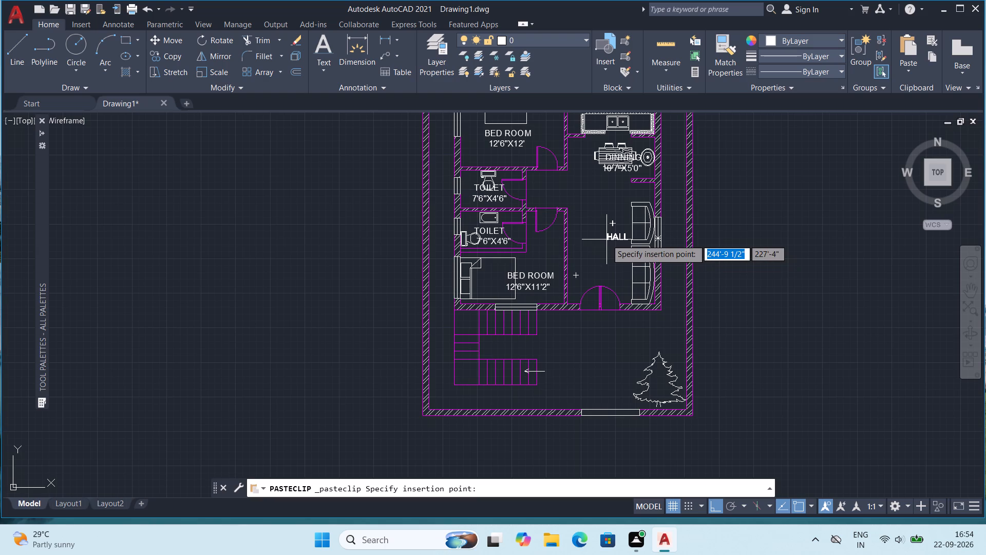
pyautogui.click(605, 239)
# Copy the 10'7X14'8" size text from outside the plan to just below the HALL label.
pyautogui.moveTo(380, 196); pyautogui.dragTo(587, 339, button='middle')
pyautogui.click(397, 240)
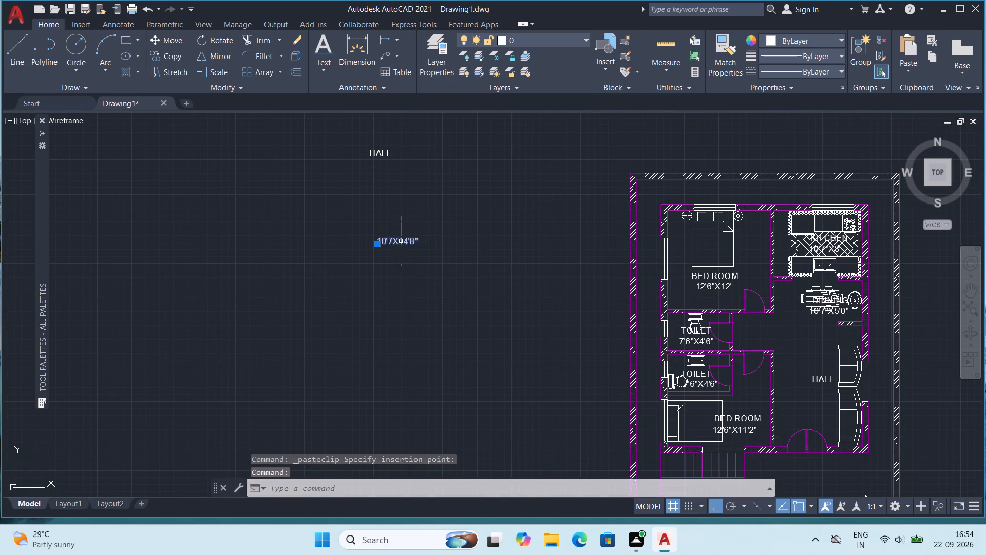
pyautogui.hotkey('ctrl', 'c')
pyautogui.hotkey('ctrl', 'v')
pyautogui.moveTo(857, 351); pyautogui.dragTo(616, 221, button='middle')
pyautogui.scroll(2, 551, 257)
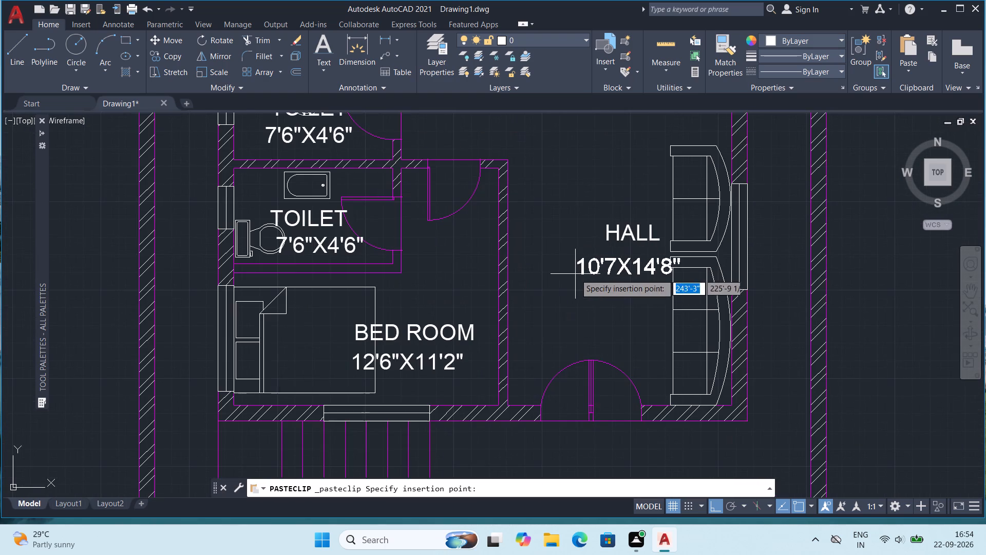
pyautogui.click(556, 270)
# Change the HALL text outside the plan to UP.
pyautogui.scroll(-1, 562, 273)
pyautogui.moveTo(628, 392); pyautogui.dragTo(564, 346, button='middle')
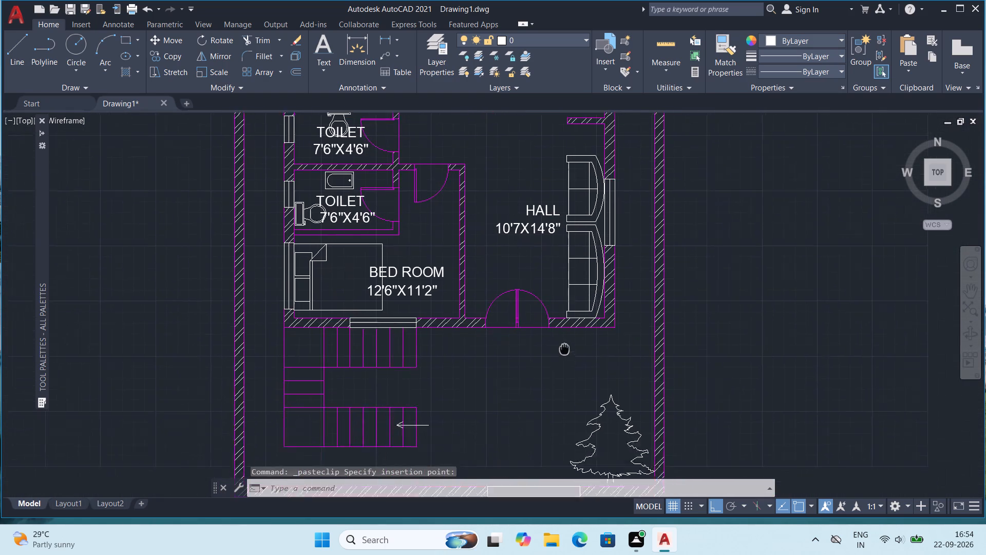
pyautogui.moveTo(564, 346); pyautogui.dragTo(572, 314, button='middle')
pyautogui.moveTo(499, 383); pyautogui.dragTo(629, 391, button='middle')
pyautogui.moveTo(629, 399); pyautogui.dragTo(799, 467, button='middle')
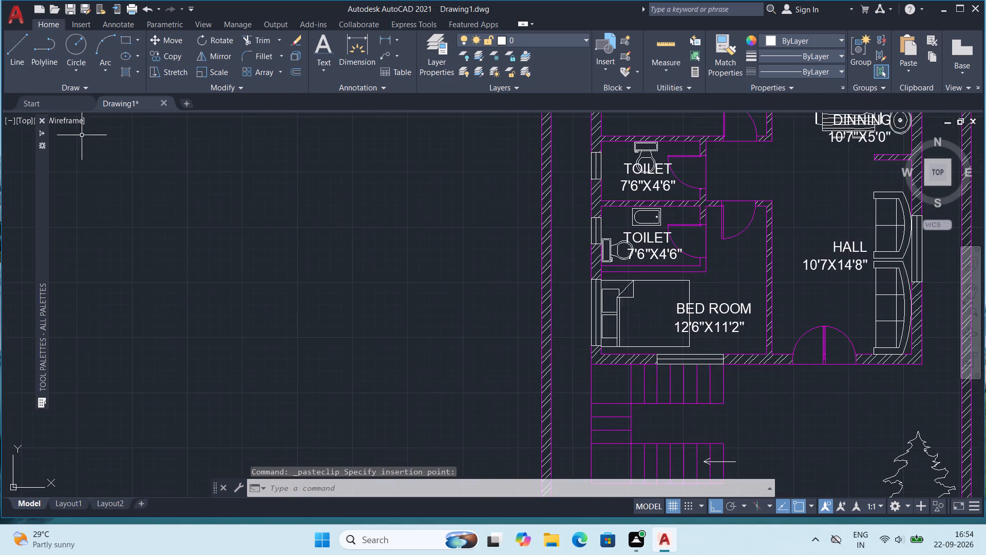
pyautogui.moveTo(82, 139); pyautogui.dragTo(139, 373, button='middle')
pyautogui.moveTo(222, 174); pyautogui.dragTo(219, 270, button='middle')
pyautogui.doubleClick(201, 210)
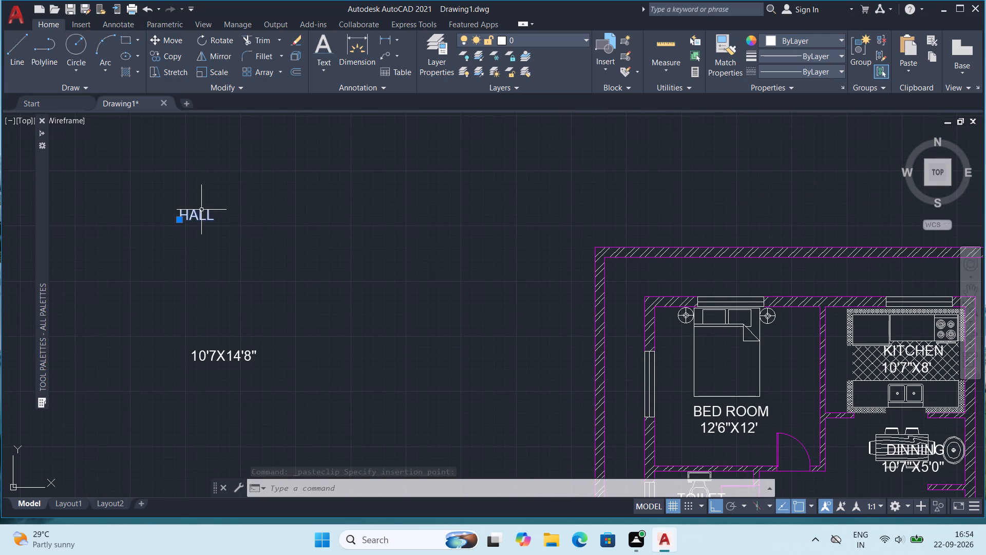
pyautogui.write('UP')
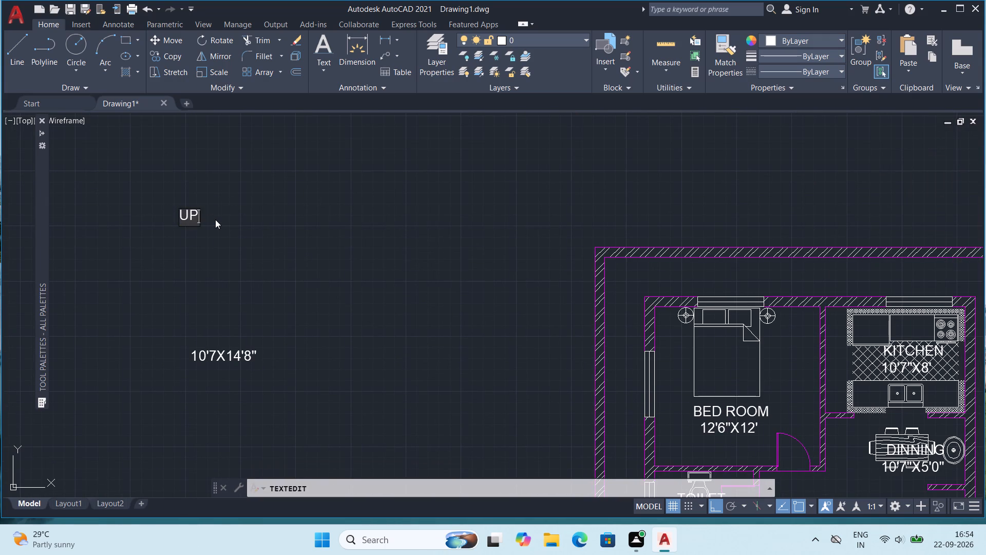
pyautogui.press('Return')
pyautogui.press('Escape')
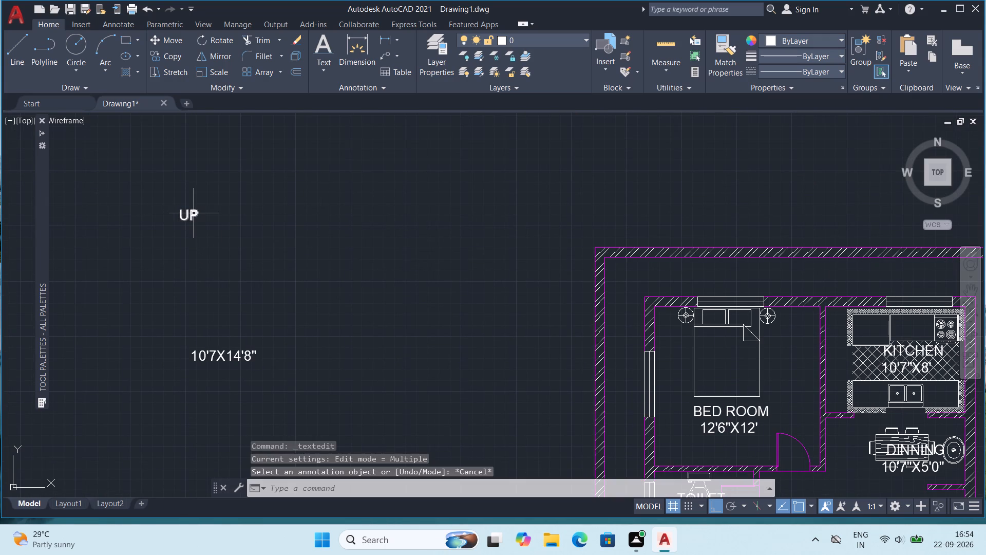
# Copy the UP text to the tail of the direction arrow at the external staircase.
pyautogui.click(194, 213)
pyautogui.hotkey('ctrl', 'c')
pyautogui.hotkey('ctrl', 'v')
pyautogui.moveTo(666, 402); pyautogui.dragTo(354, 142, button='middle')
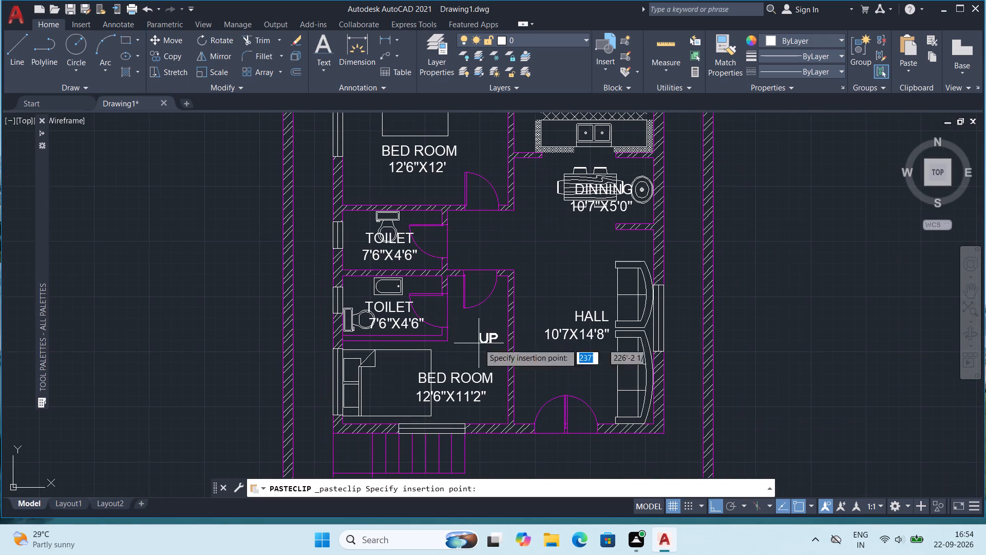
pyautogui.moveTo(536, 428); pyautogui.dragTo(509, 261, button='middle')
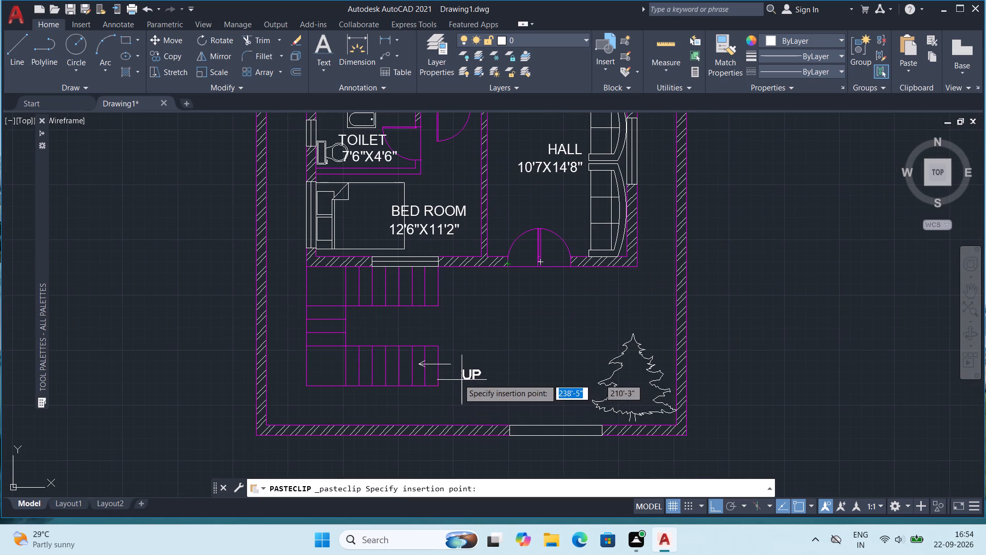
pyautogui.click(458, 368)
# Change the UP text outside the plan to MAIN ENTRANCE.
pyautogui.moveTo(520, 425); pyautogui.dragTo(537, 415, button='middle')
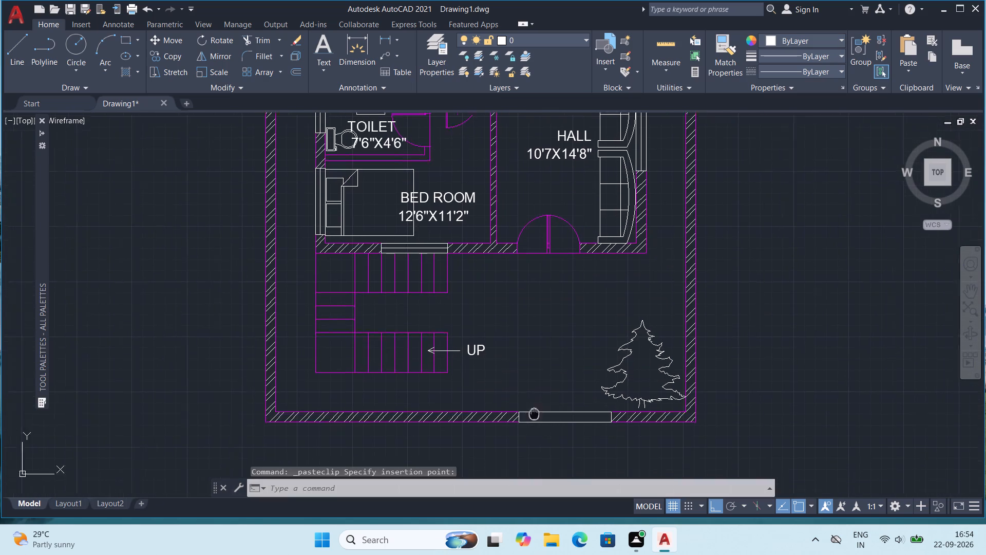
pyautogui.moveTo(537, 415); pyautogui.dragTo(685, 459, button='middle')
pyautogui.scroll(-1, 566, 324)
pyautogui.moveTo(348, 281); pyautogui.dragTo(389, 450, button='middle')
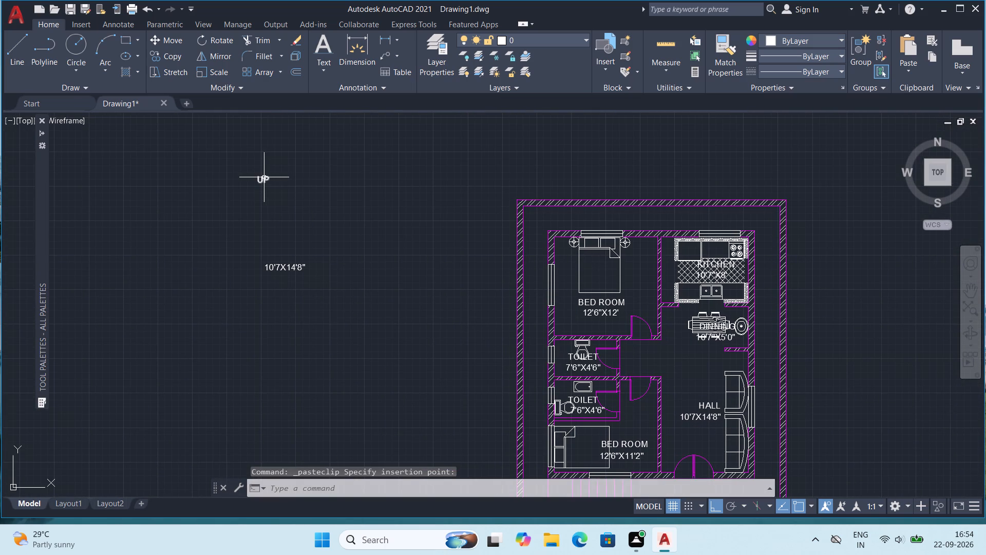
pyautogui.moveTo(560, 257); pyautogui.dragTo(477, 135, button='middle')
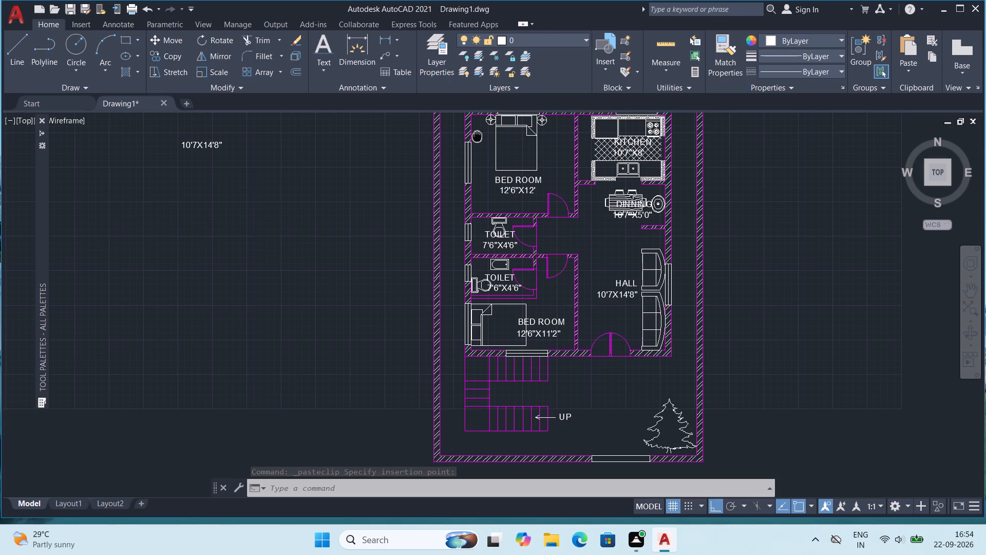
pyautogui.moveTo(477, 135); pyautogui.dragTo(488, 235, button='middle')
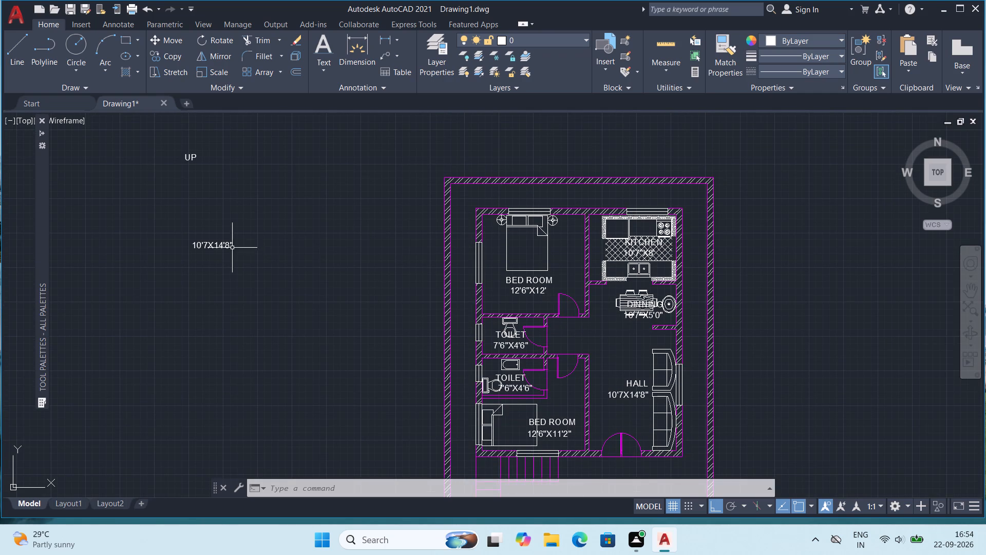
pyautogui.doubleClick(185, 154)
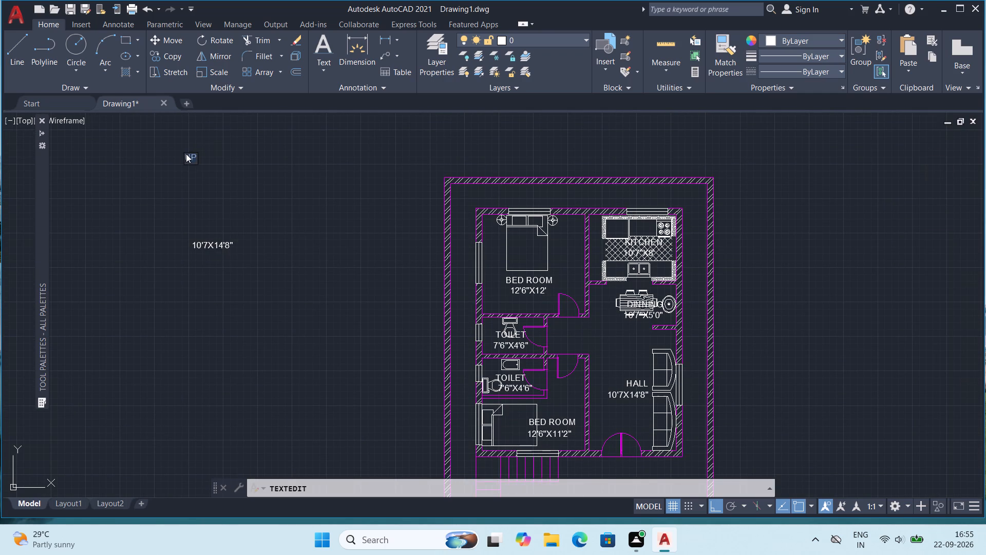
pyautogui.write('MAIN E')
pyautogui.write('NTRANCE')
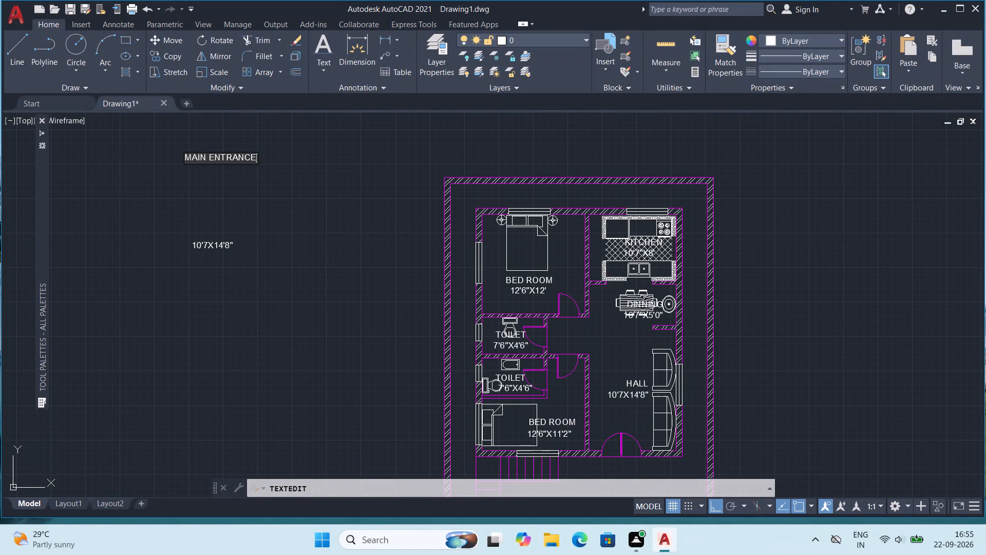
pyautogui.press('Return')
pyautogui.press('Escape')
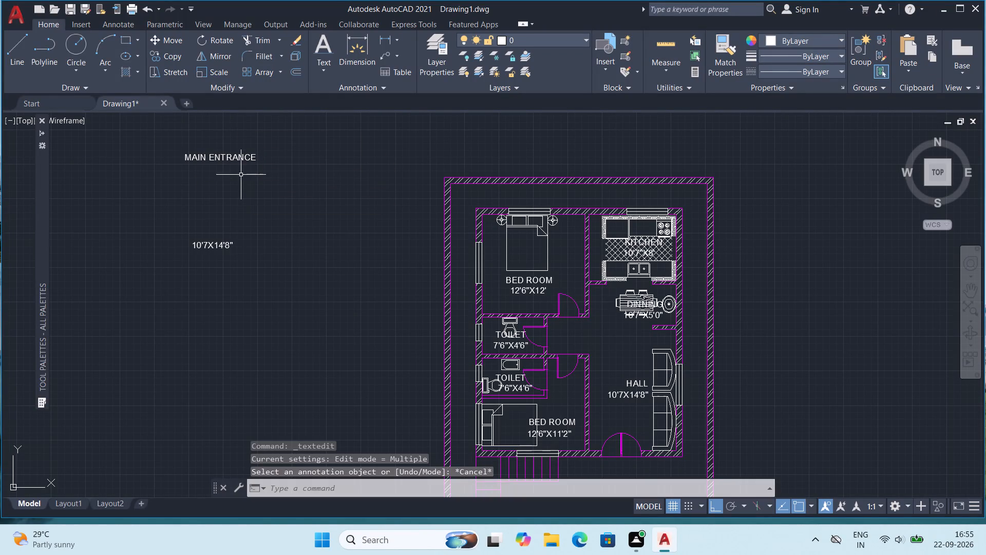
# Copy the MAIN ENTRANCE text to just below the gate opening in the south compound wall.
pyautogui.click(236, 157)
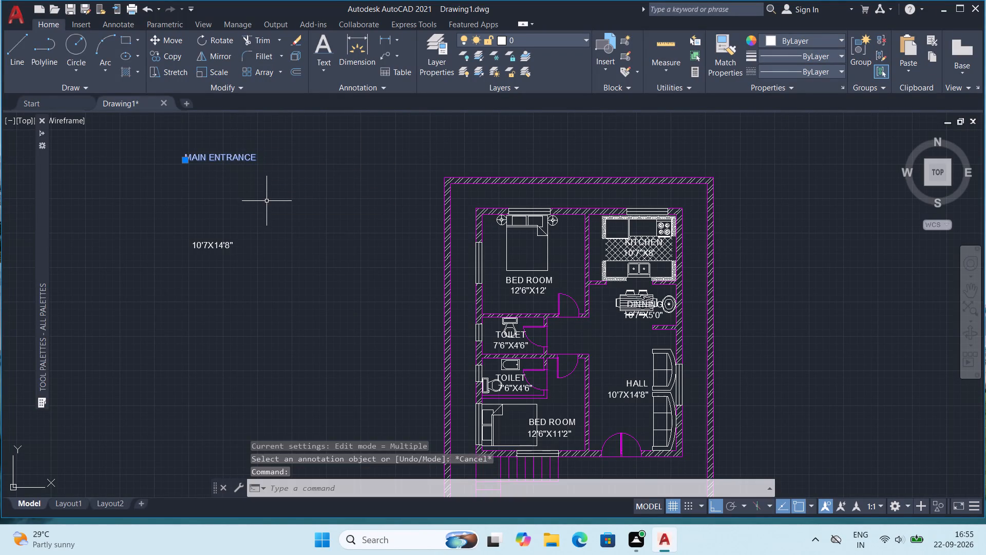
pyautogui.hotkey('ctrl', 'c')
pyautogui.hotkey('ctrl', 'v')
pyautogui.moveTo(944, 439); pyautogui.dragTo(756, 146, button='middle')
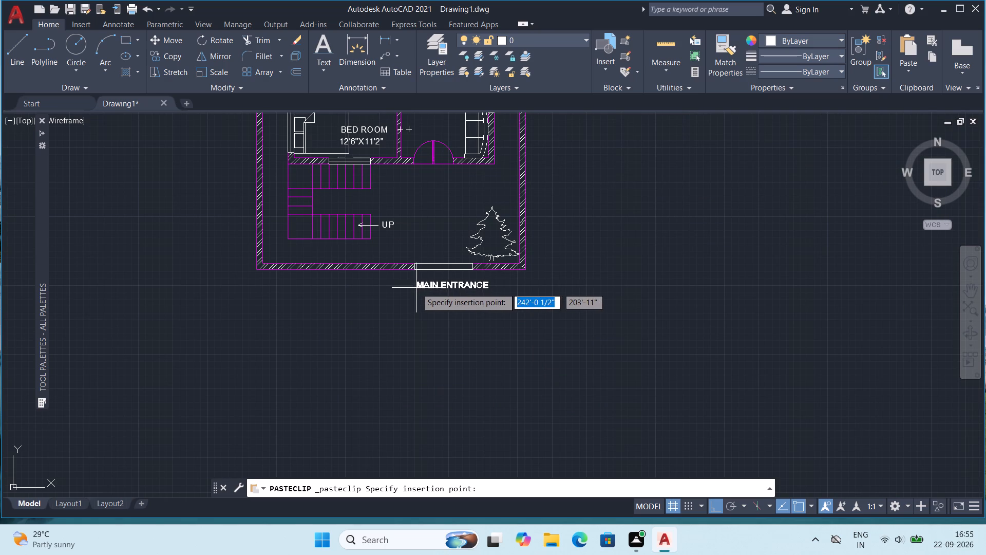
pyautogui.click(412, 285)
# Insert the Vehicles - Imperial block in the empty area west of the compound wall.
pyautogui.moveTo(535, 295); pyautogui.dragTo(603, 403, button='middle')
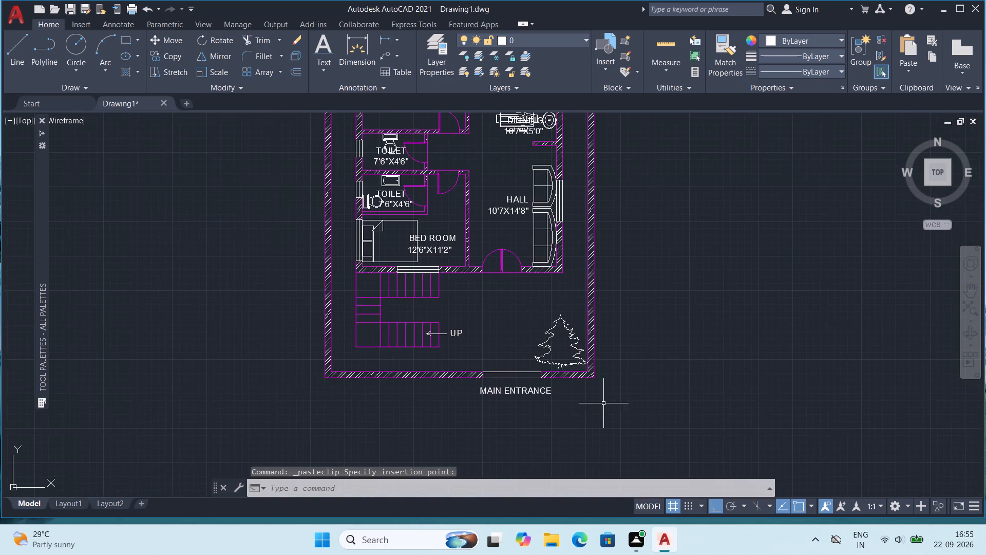
pyautogui.scroll(-1, 628, 358)
pyautogui.moveTo(660, 306); pyautogui.dragTo(663, 364, button='middle')
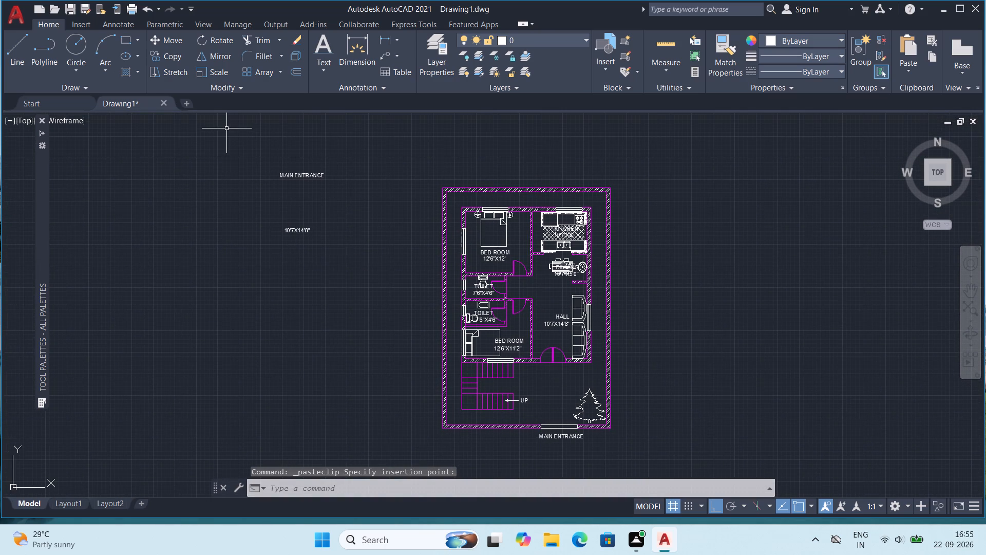
pyautogui.click(44, 198)
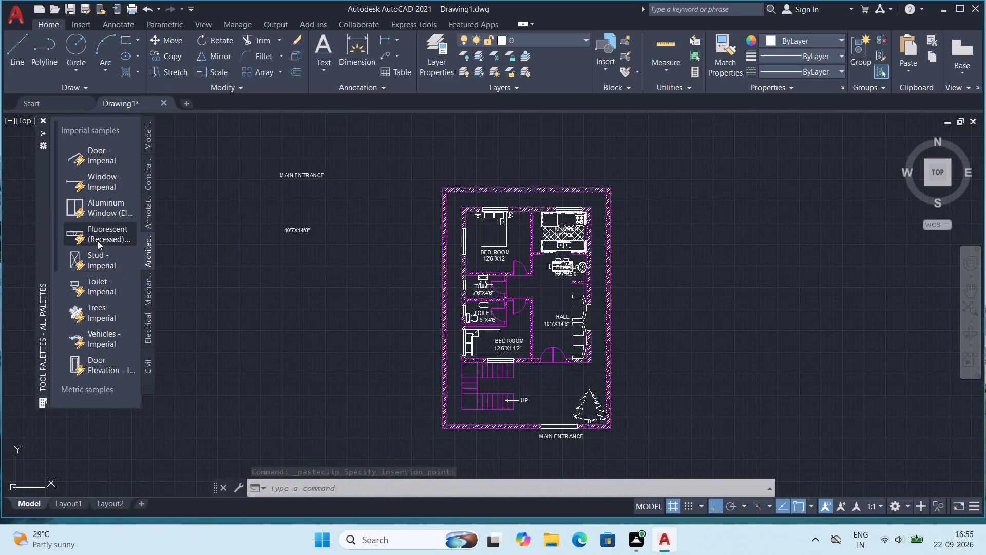
pyautogui.click(108, 341)
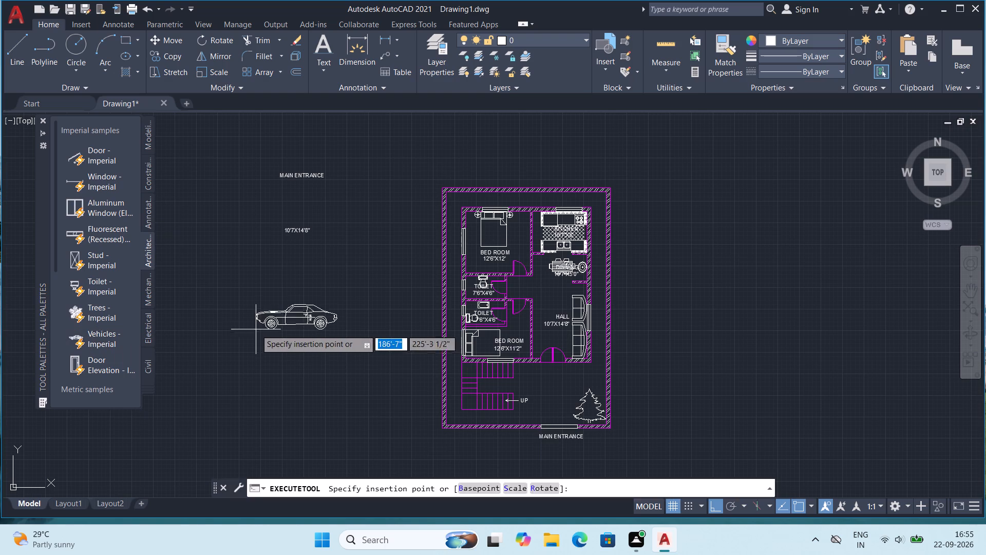
pyautogui.click(256, 328)
# Switch the inserted car block west of the compound wall to its top view.
pyautogui.click(292, 320)
pyautogui.click(294, 307)
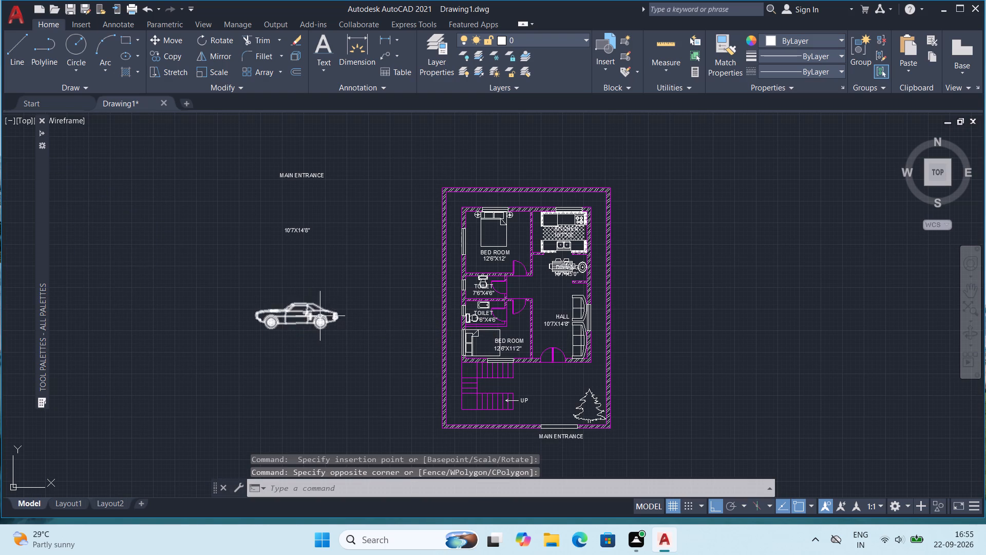
pyautogui.click(258, 302)
pyautogui.click(294, 320)
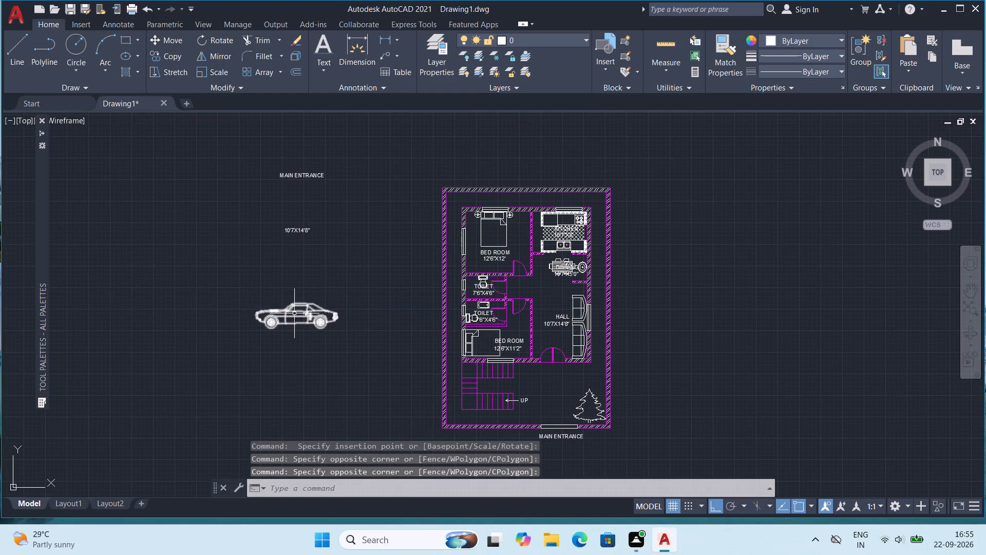
pyautogui.click(294, 313)
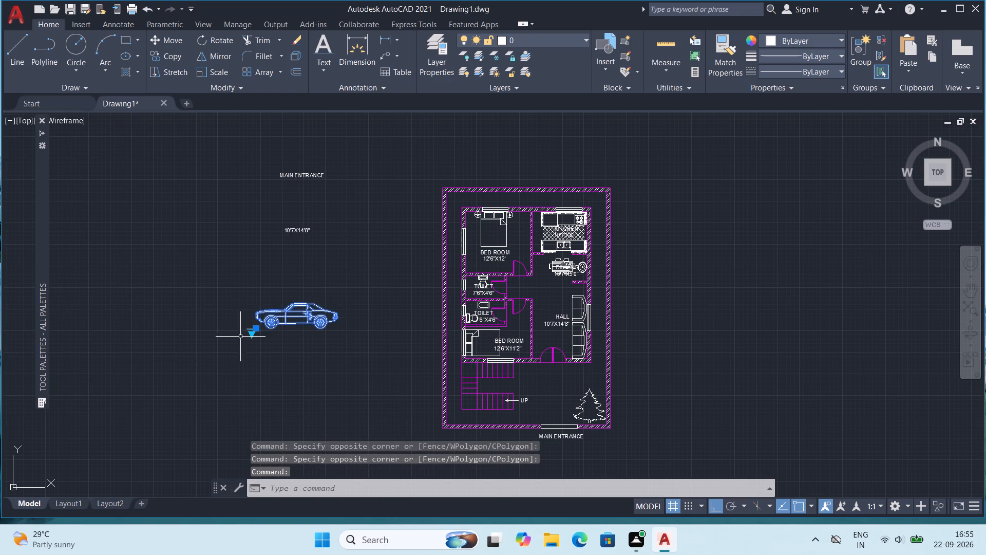
pyautogui.click(249, 333)
pyautogui.click(280, 353)
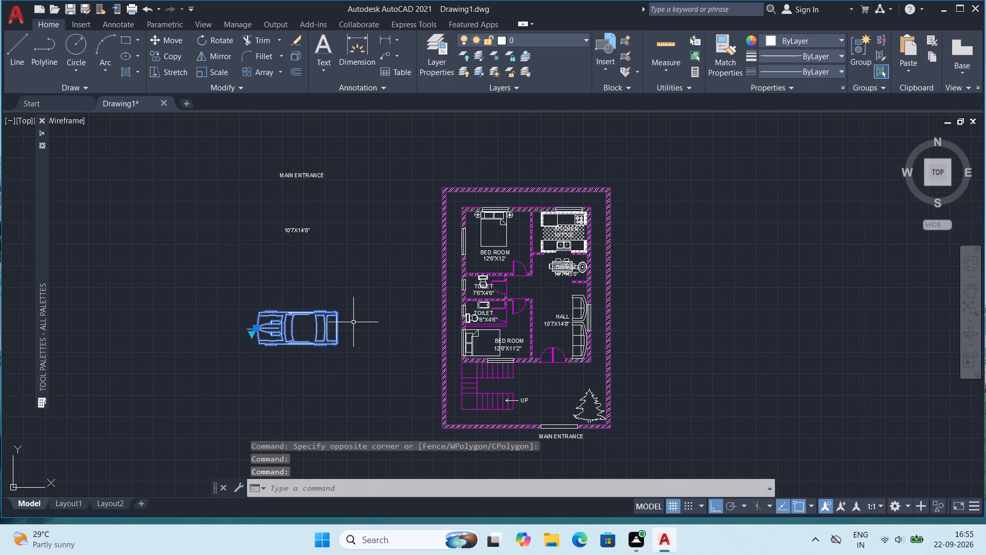
pyautogui.press('Escape')
# Rotate the car 270° about its rear corner so that its front points north.
pyautogui.click(332, 327)
pyautogui.click(326, 313)
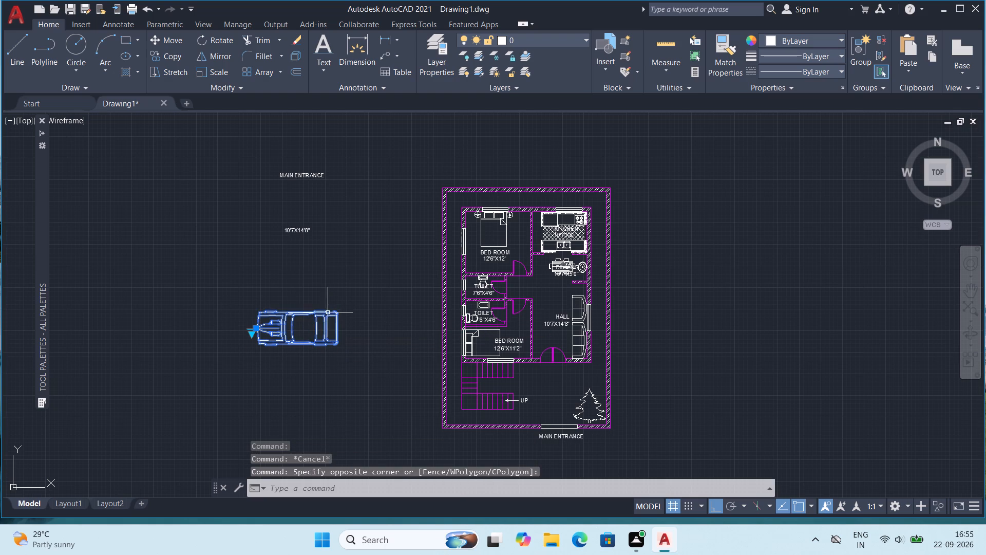
pyautogui.press('r')
pyautogui.press('o')
pyautogui.press('Return')
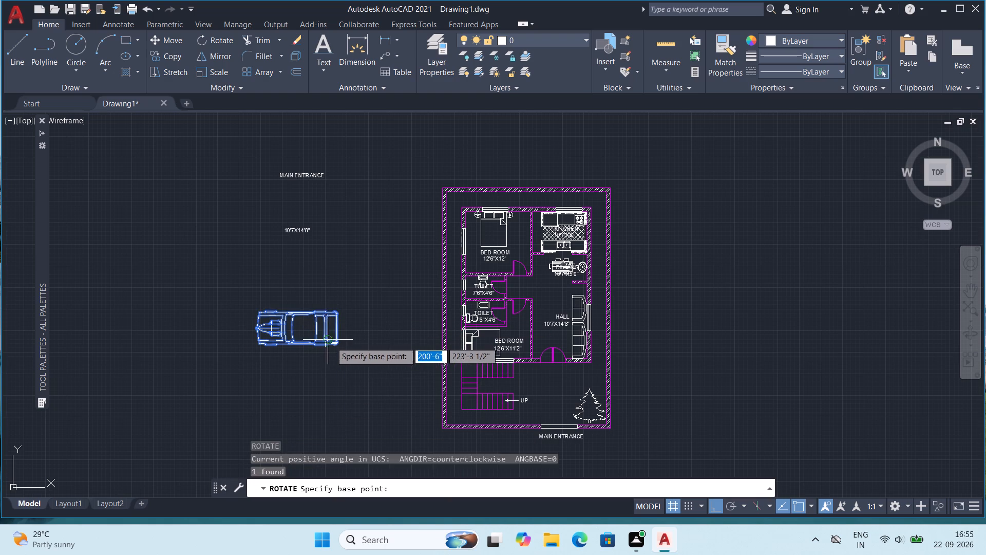
pyautogui.click(332, 340)
pyautogui.click(333, 387)
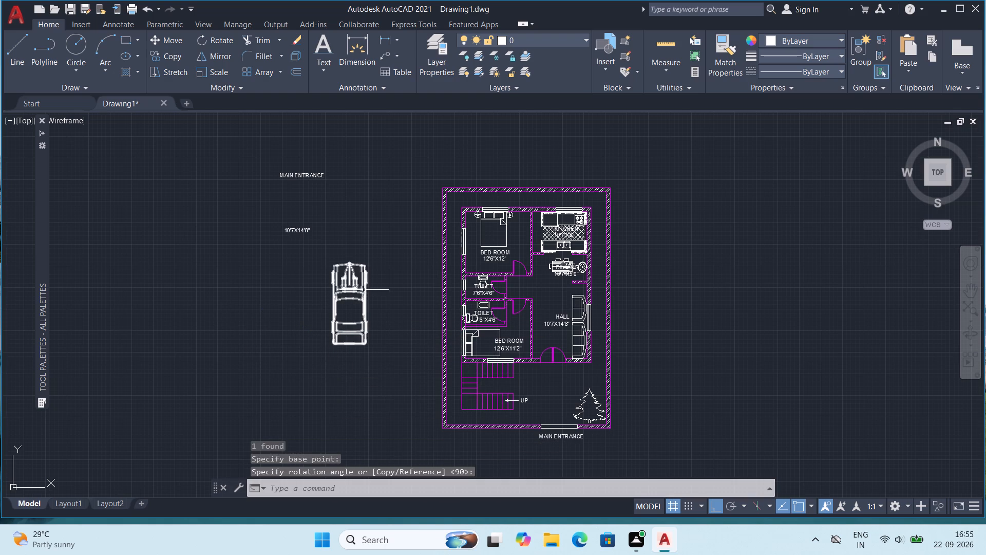
# Scale the car down to about one third of its size, using its rear corner as base point.
pyautogui.click(363, 289)
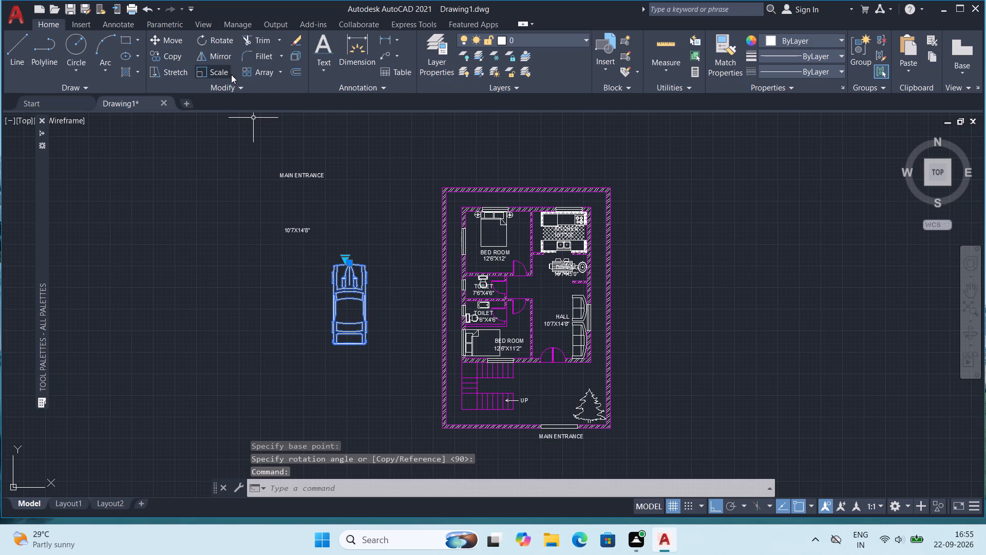
pyautogui.click(229, 75)
pyautogui.scroll(2, 350, 312)
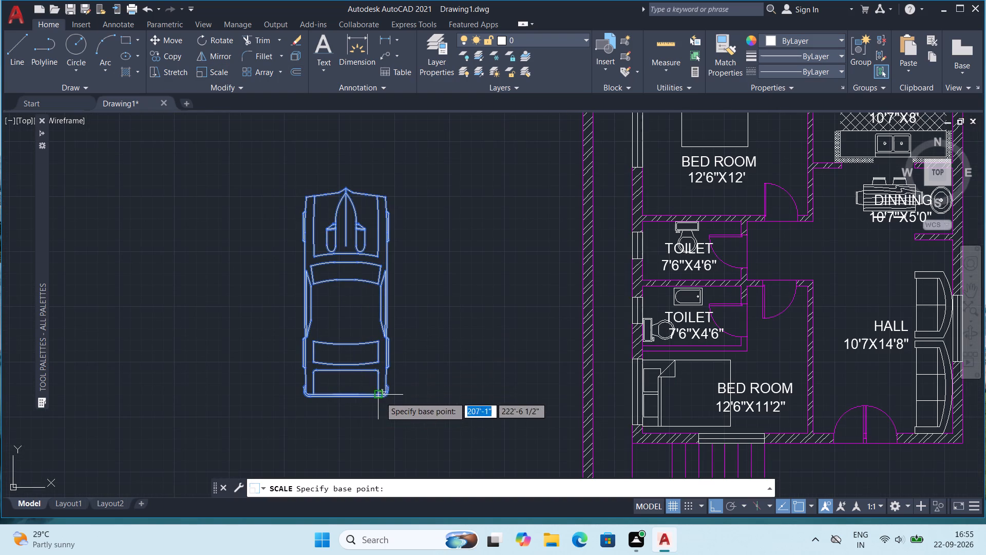
pyautogui.click(380, 397)
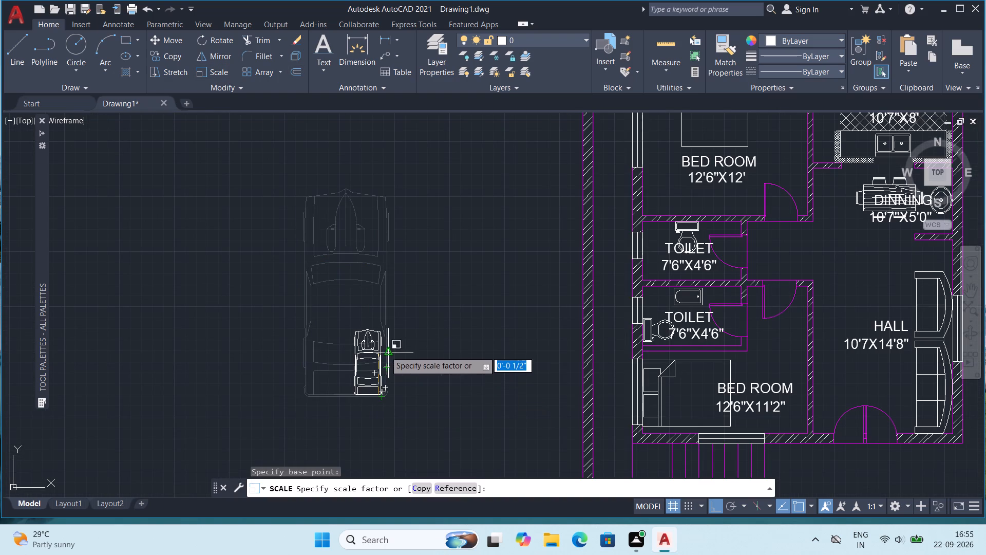
pyautogui.click(385, 350)
# Copy the reduced car to the empty area west of the compound wall, beside the external staircase.
pyautogui.click(380, 349)
pyautogui.hotkey('ctrl', 'c')
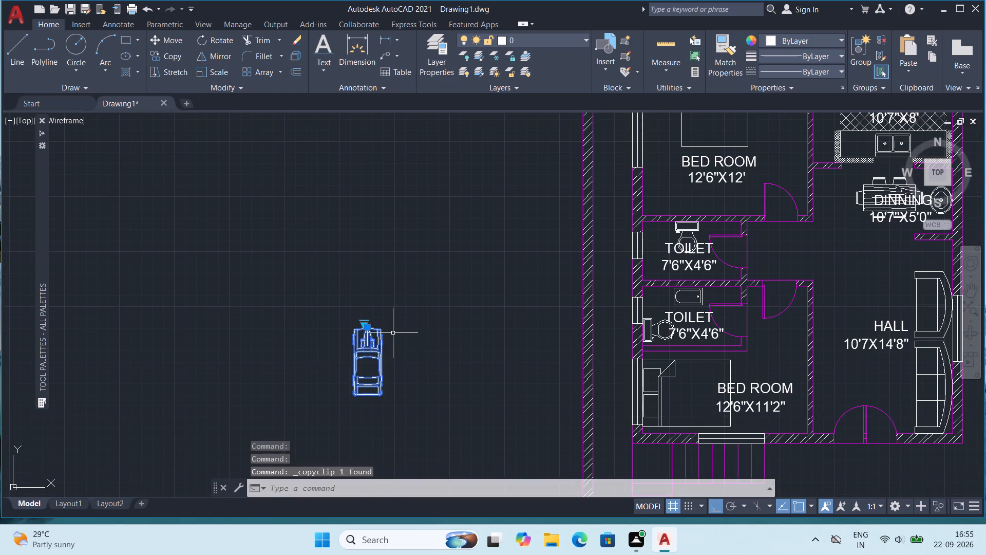
pyautogui.hotkey('ctrl', 'v')
pyautogui.moveTo(706, 288); pyautogui.dragTo(461, 125, button='middle')
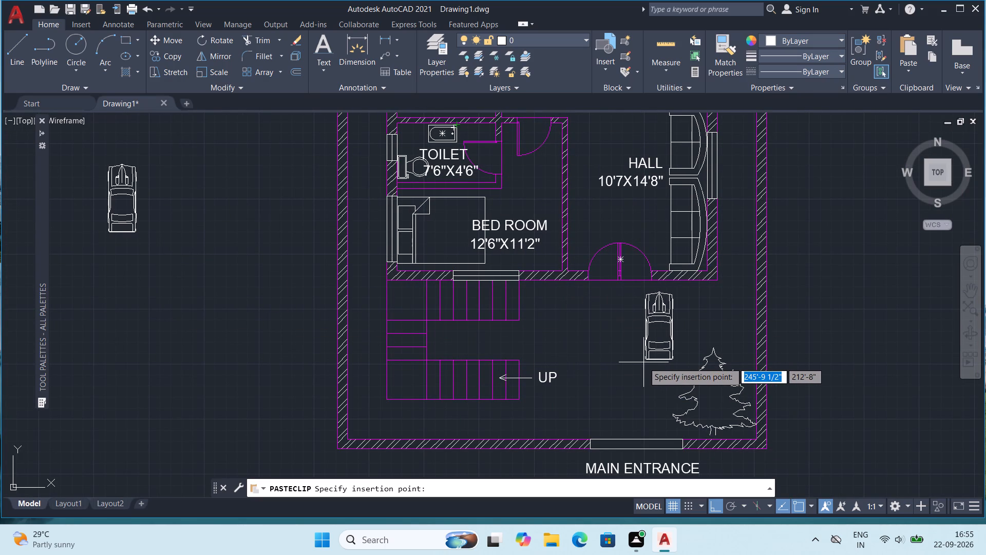
pyautogui.click(219, 343)
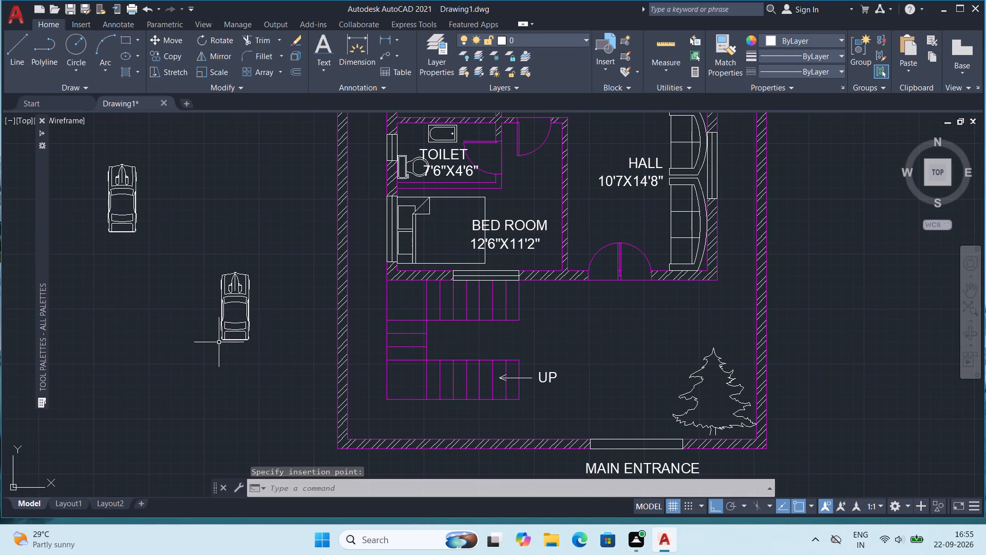
# Rotate the copied car 90° about its rear corner so that its front points west.
pyautogui.click(230, 323)
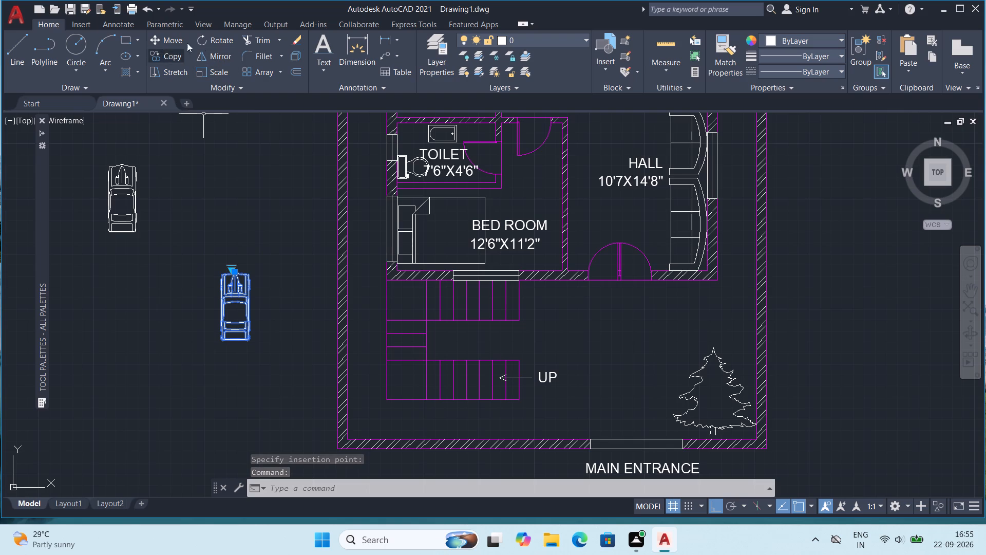
pyautogui.click(208, 42)
pyautogui.click(249, 341)
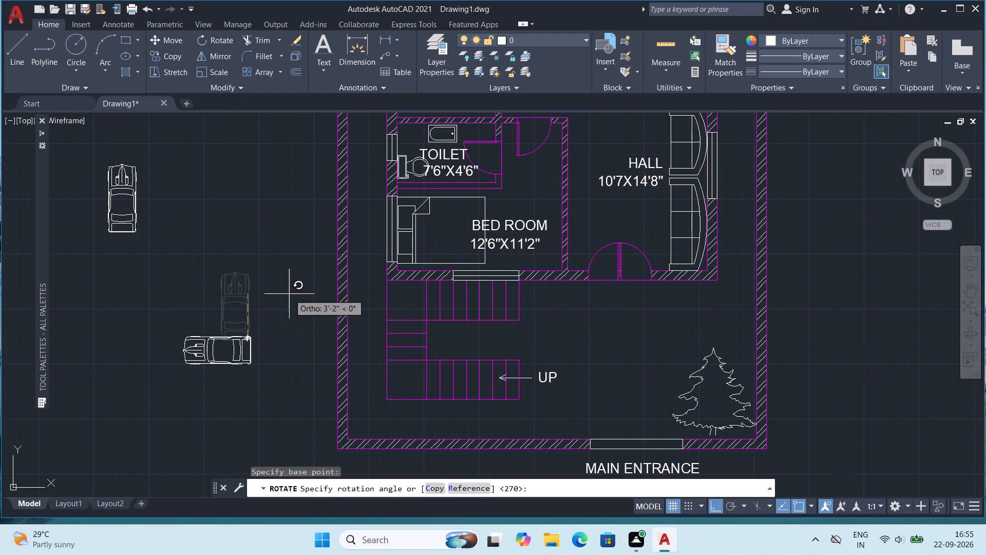
pyautogui.click(277, 271)
# Copy the west-facing car into the open yard south of the hall's entrance door, above the tree.
pyautogui.click(245, 363)
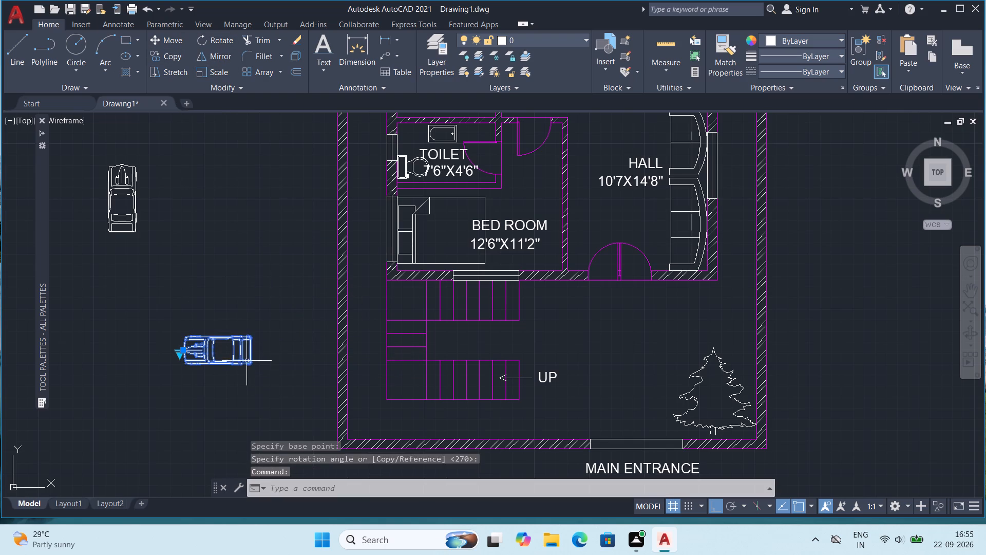
pyautogui.hotkey('ctrl', 'c')
pyautogui.hotkey('ctrl', 'v')
pyautogui.click(625, 329)
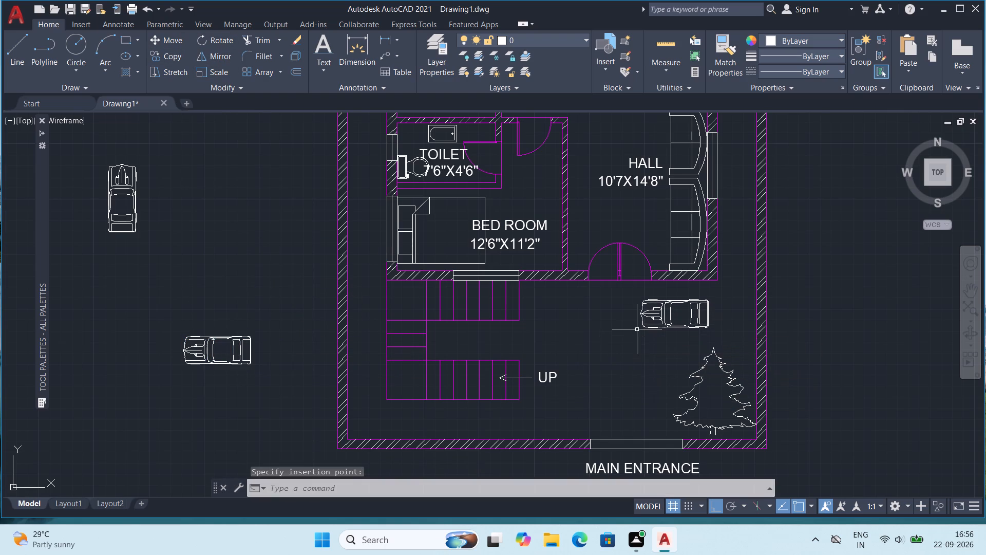
# Scale the car in the yard up to about one and a half times its size from its lower front edge.
pyautogui.scroll(1, 675, 319)
pyautogui.click(681, 334)
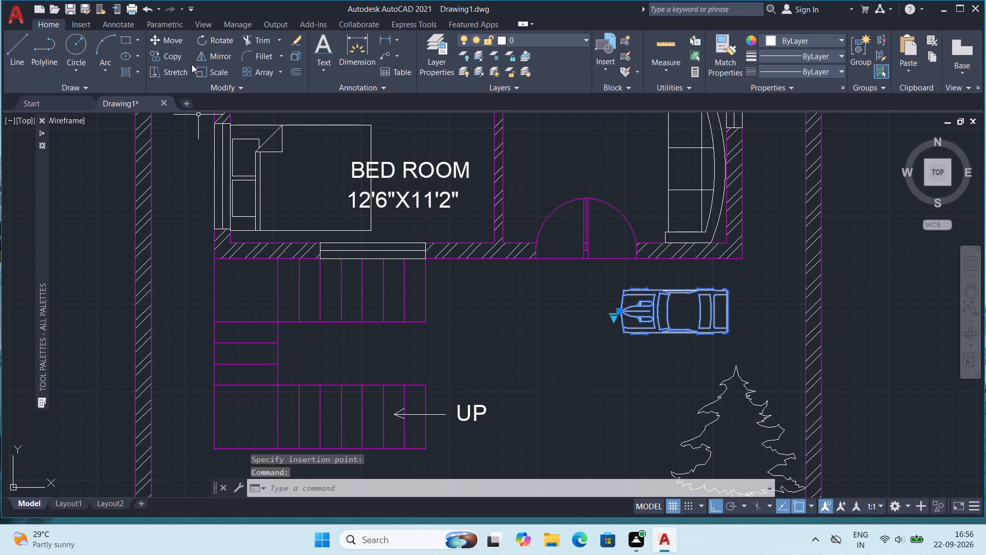
pyautogui.click(203, 79)
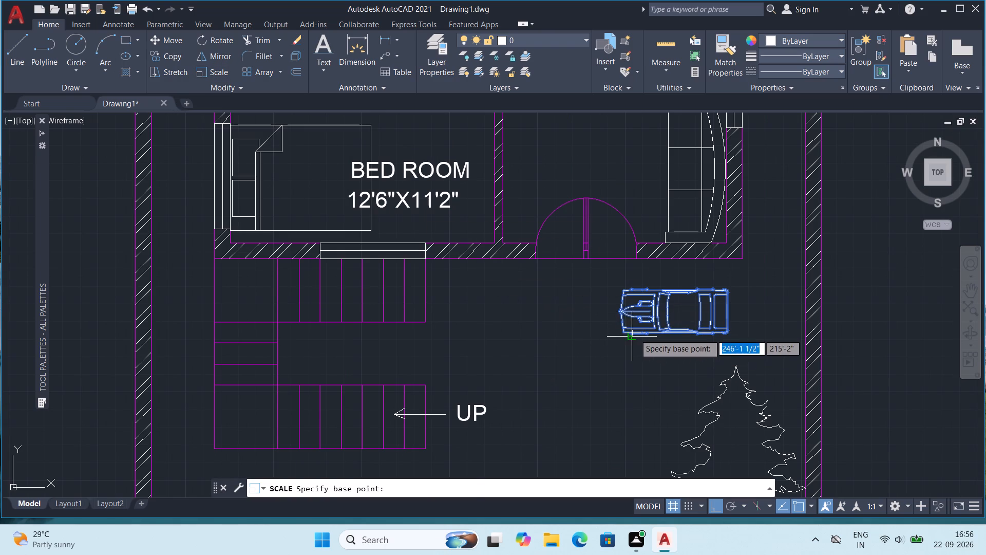
pyautogui.click(635, 334)
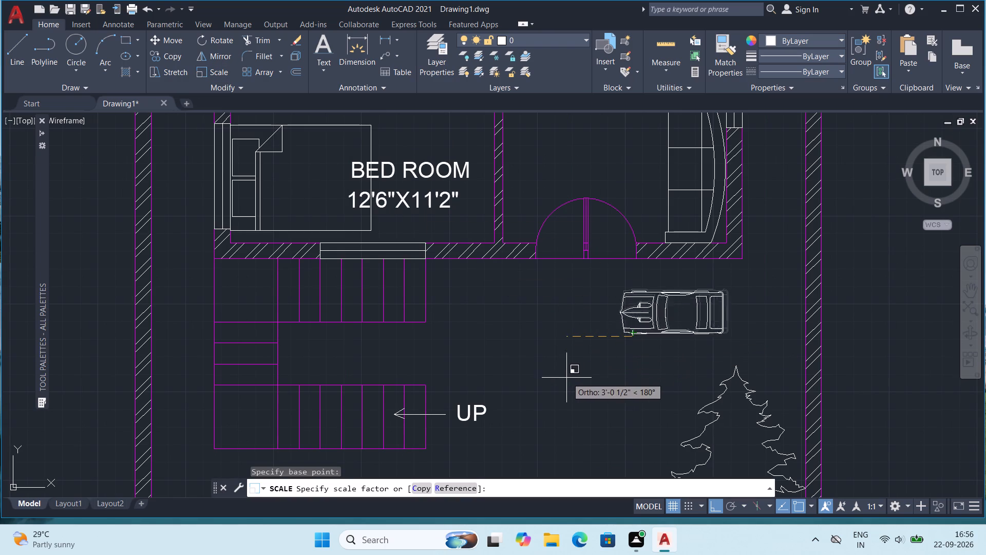
pyautogui.click(530, 417)
# Delete the two spare cars in the empty area west of the compound wall.
pyautogui.scroll(-2, 632, 294)
pyautogui.moveTo(639, 318); pyautogui.dragTo(654, 350, button='middle')
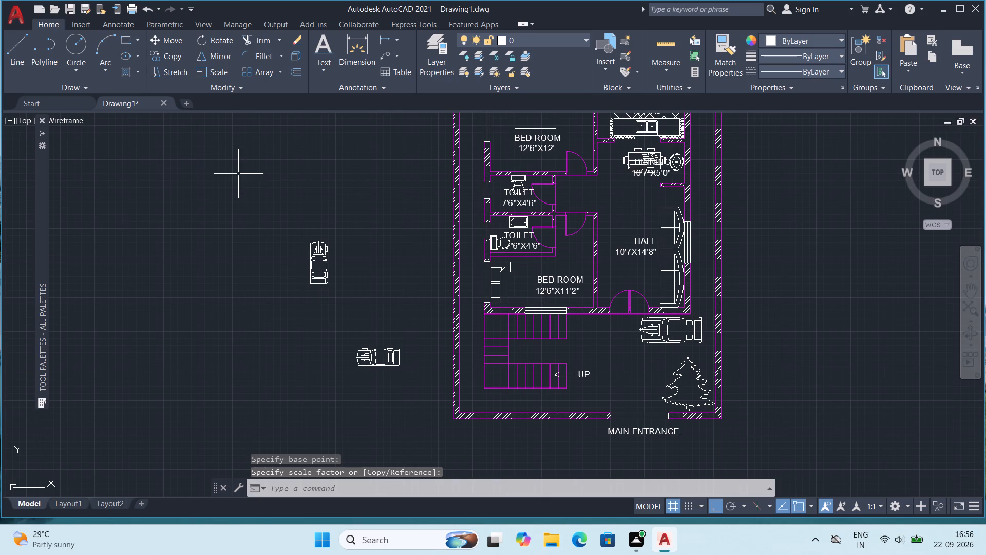
pyautogui.click(243, 177)
pyautogui.click(390, 401)
pyautogui.click(394, 364)
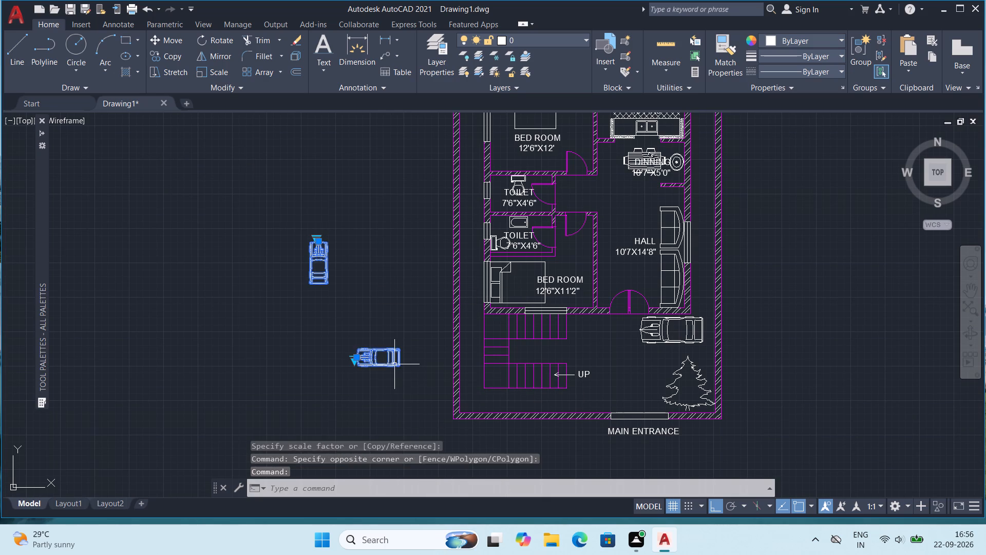
pyautogui.press('Delete')
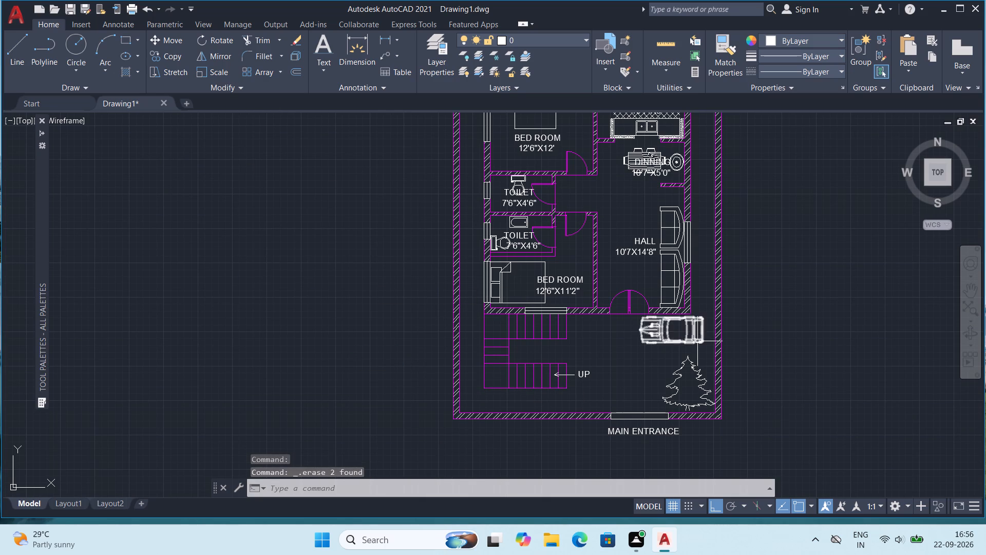
# Move the car in the yard about 1' south, away from the house's south wall.
pyautogui.click(698, 342)
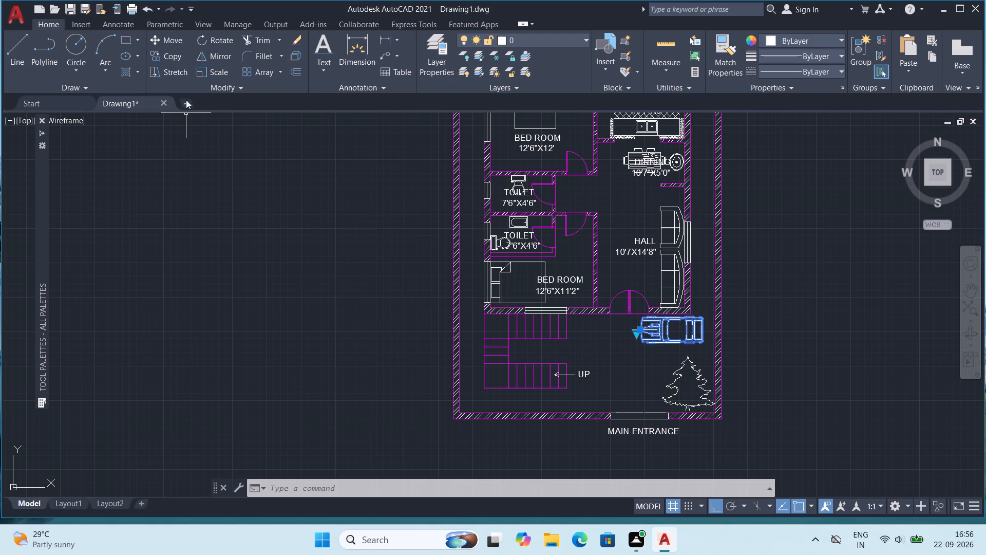
pyautogui.click(176, 36)
pyautogui.scroll(1, 743, 327)
pyautogui.scroll(1, 633, 354)
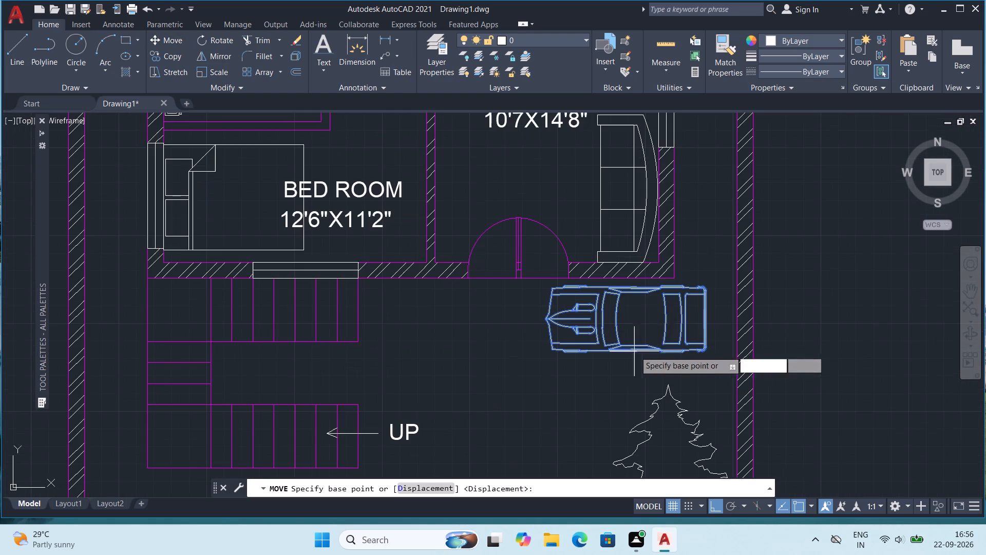
pyautogui.click(694, 352)
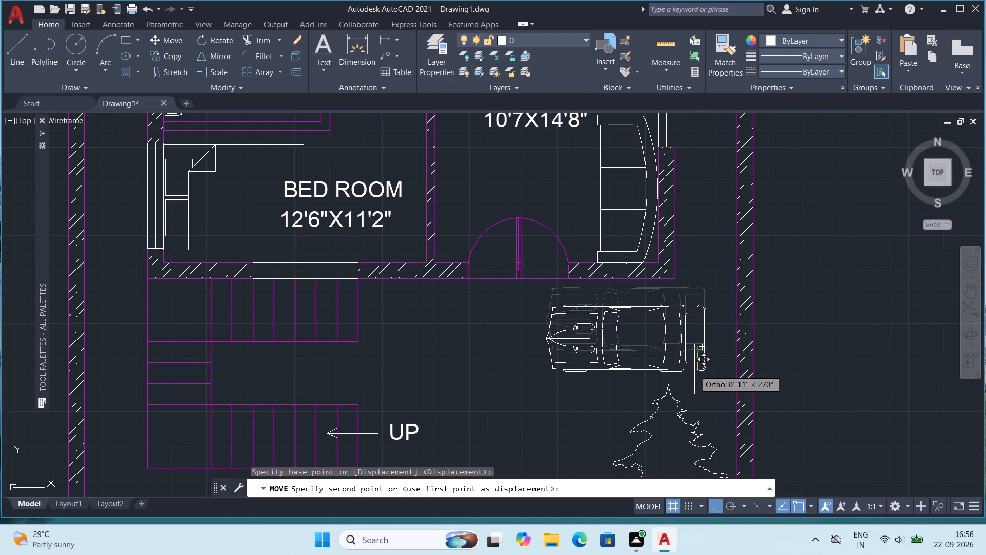
pyautogui.click(694, 372)
# Delete the spare MAIN ENTRANCE and 10'7X14'8" texts west of the compound wall.
pyautogui.scroll(-1, 725, 303)
pyautogui.moveTo(799, 325); pyautogui.dragTo(760, 445, button='middle')
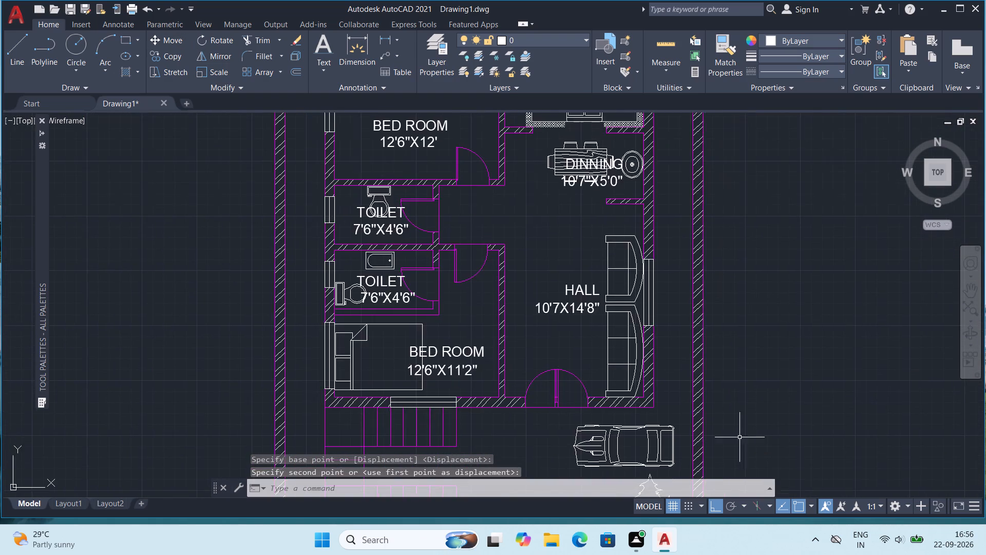
pyautogui.scroll(-1, 718, 374)
pyautogui.moveTo(781, 298); pyautogui.dragTo(732, 370, button='middle')
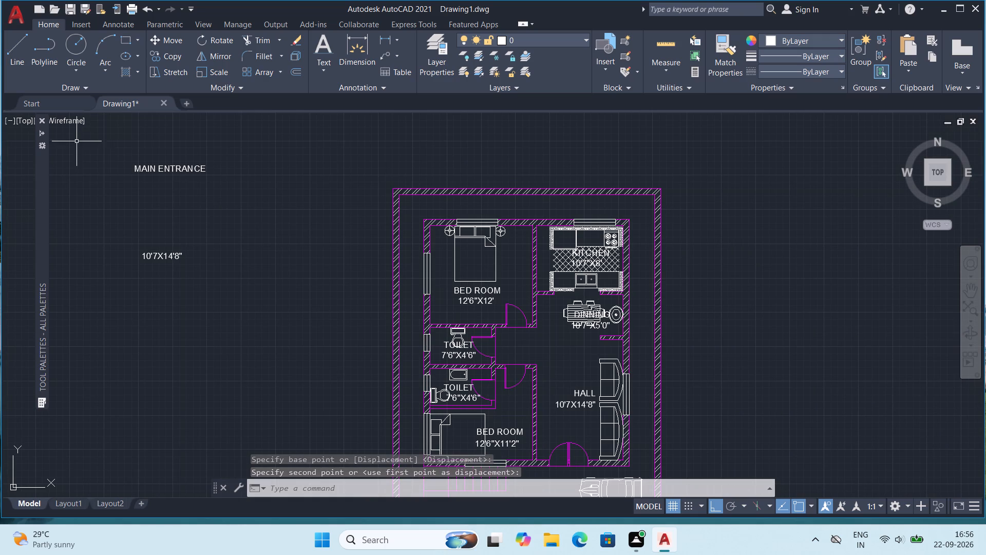
pyautogui.click(122, 155)
pyautogui.click(231, 328)
pyautogui.press('Delete')
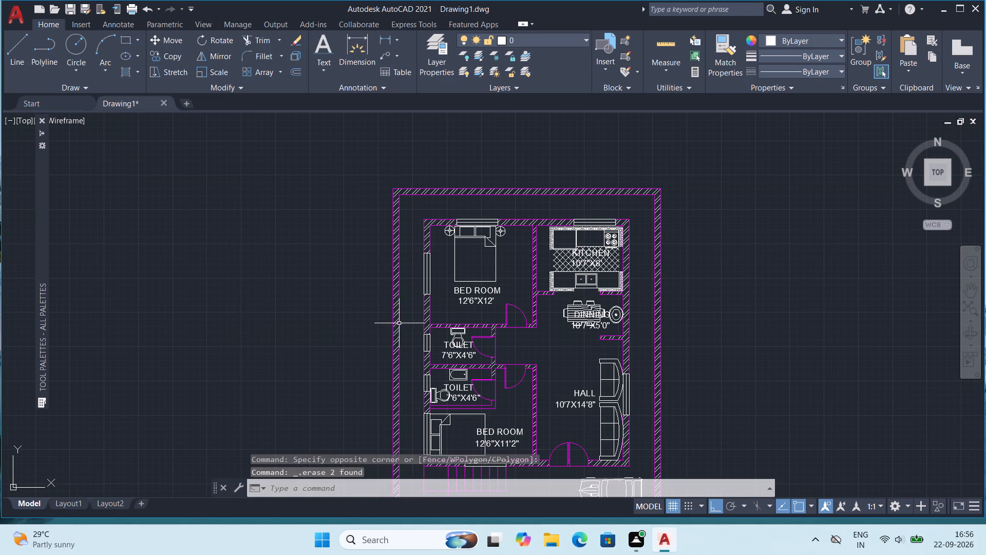
# Look over the whole house plan within the compound wall, from the kitchen and bedrooms down to the main entrance.
pyautogui.scroll(-1, 713, 262)
pyautogui.moveTo(695, 354); pyautogui.dragTo(559, 251, button='middle')
pyautogui.scroll(1, 552, 243)
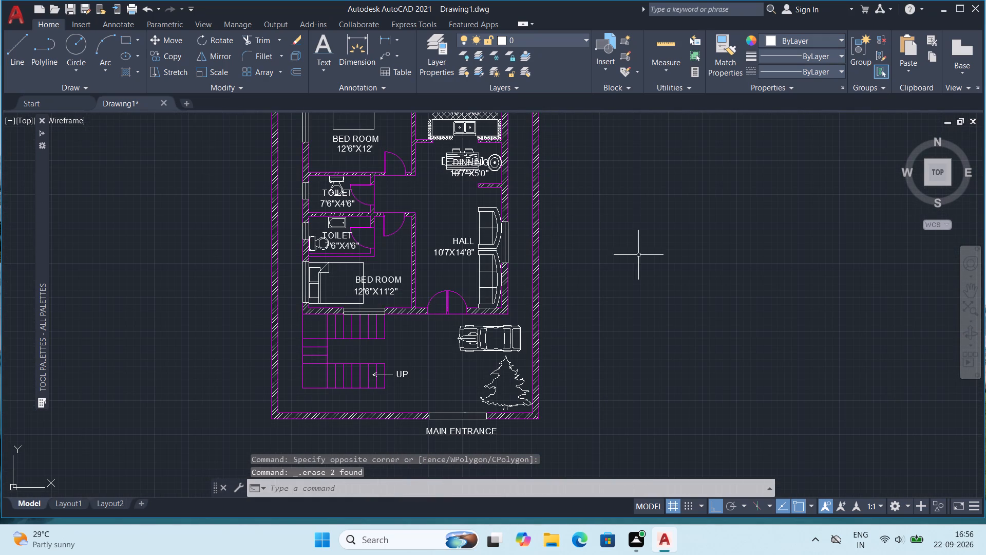
pyautogui.moveTo(620, 288); pyautogui.dragTo(620, 363, button='middle')
pyautogui.scroll(-1, 616, 332)
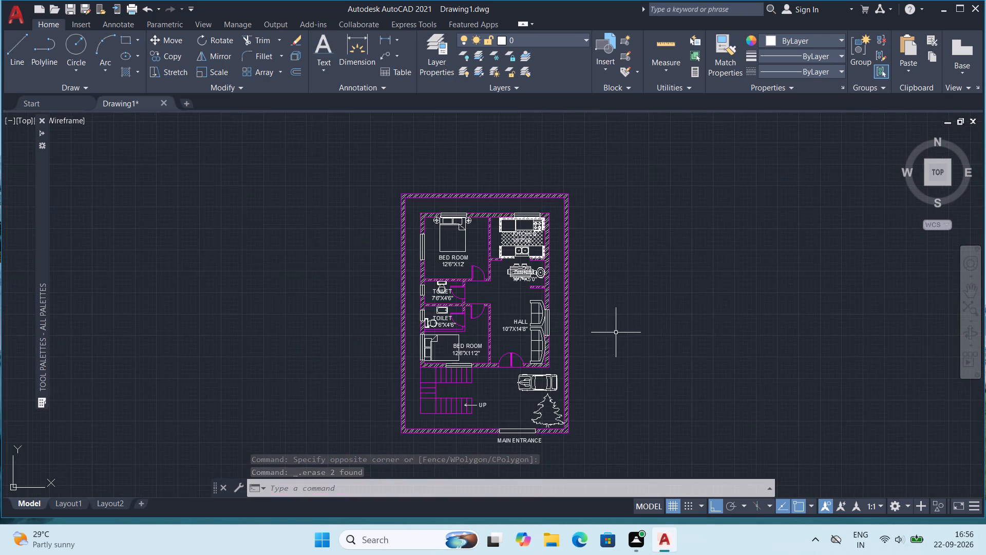
pyautogui.moveTo(605, 250); pyautogui.dragTo(605, 279, button='middle')
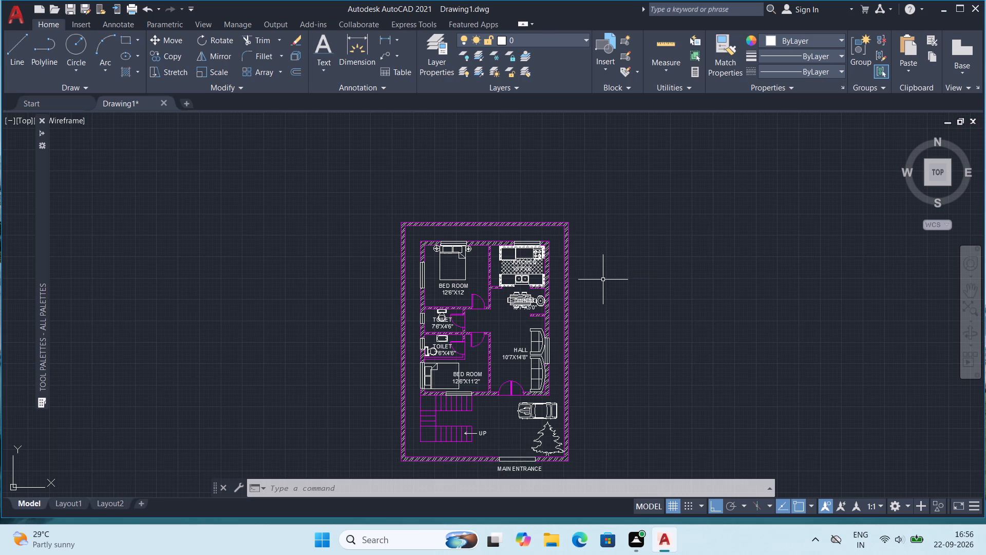
pyautogui.moveTo(493, 351); pyautogui.dragTo(491, 318, button='middle')
pyautogui.scroll(1, 491, 327)
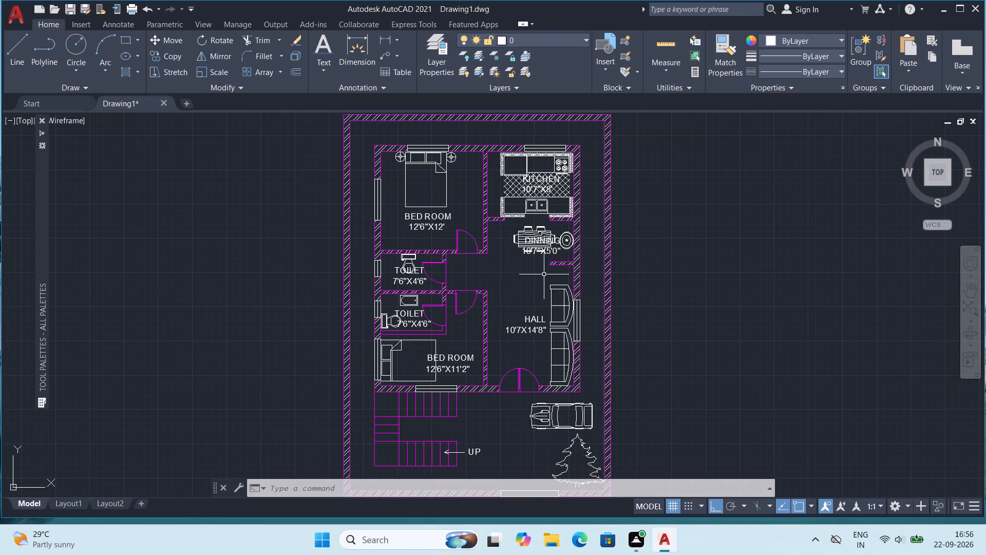
pyautogui.moveTo(550, 257); pyautogui.dragTo(550, 227, button='middle')
pyautogui.scroll(-1, 544, 253)
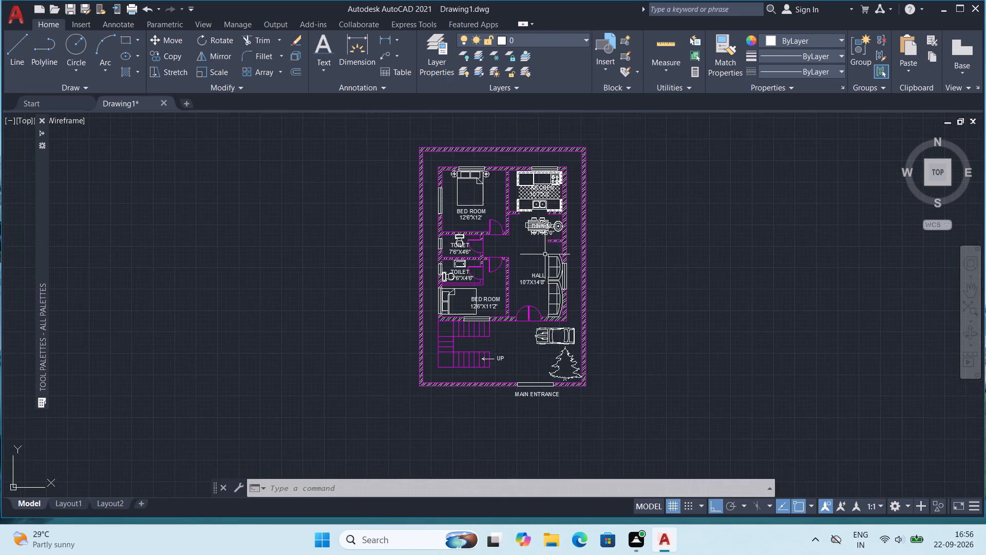
pyautogui.moveTo(562, 250); pyautogui.dragTo(553, 301, button='middle')
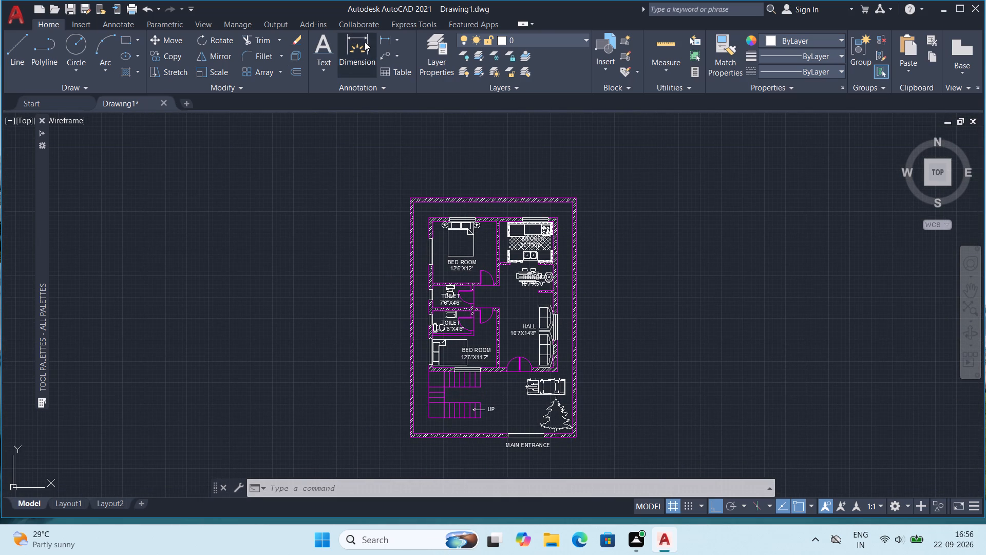
# Add a linear dimension across the full outer width of the compound wall, placed just north of its north side.
pyautogui.click(365, 42)
pyautogui.scroll(3, 481, 165)
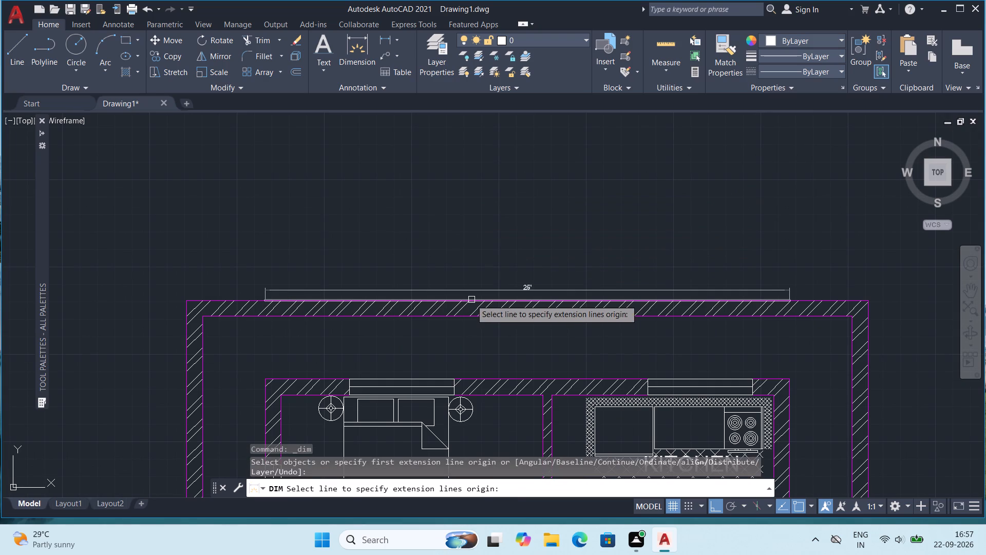
pyautogui.click(387, 38)
pyautogui.scroll(2, 207, 297)
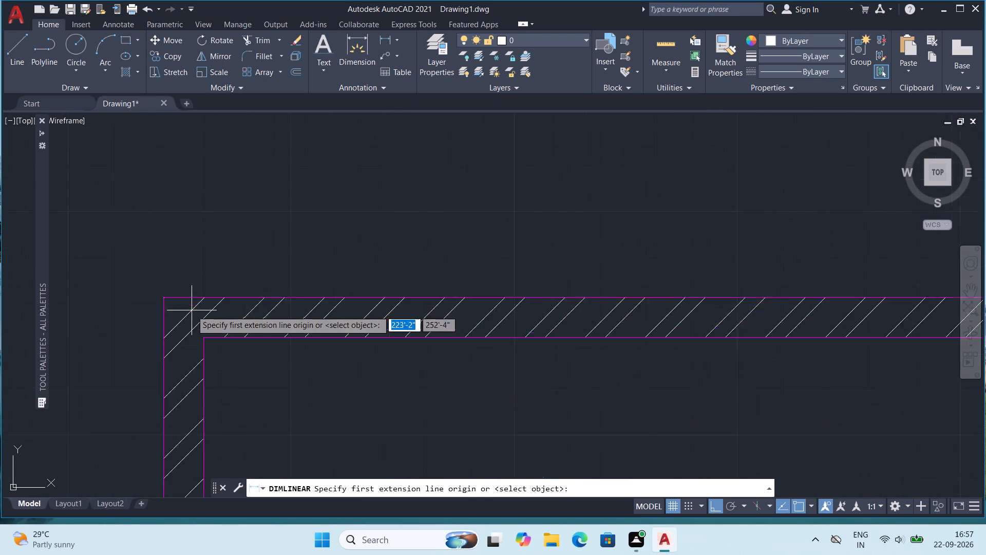
pyautogui.scroll(1, 192, 310)
pyautogui.click(147, 291)
pyautogui.scroll(-4, 811, 247)
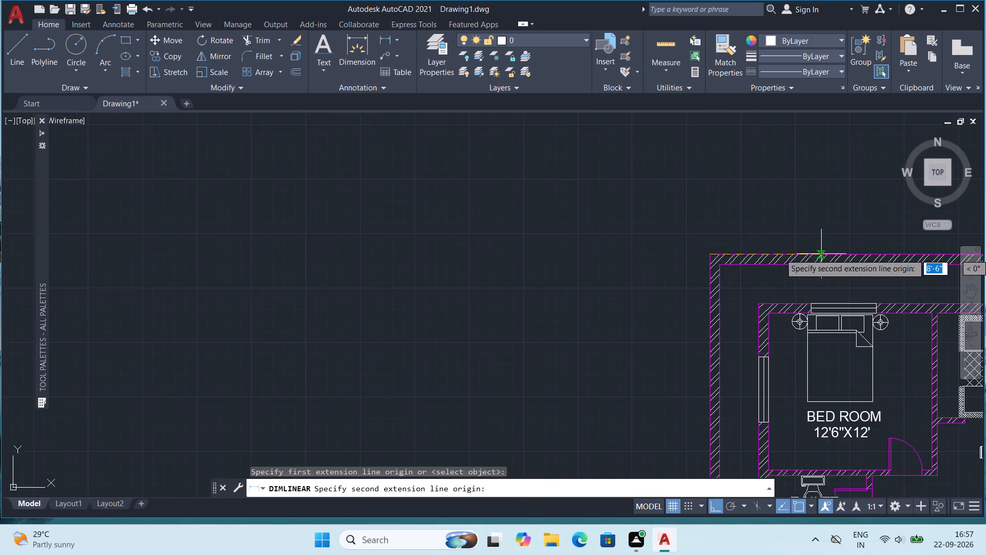
pyautogui.moveTo(821, 254); pyautogui.dragTo(404, 239, button='middle')
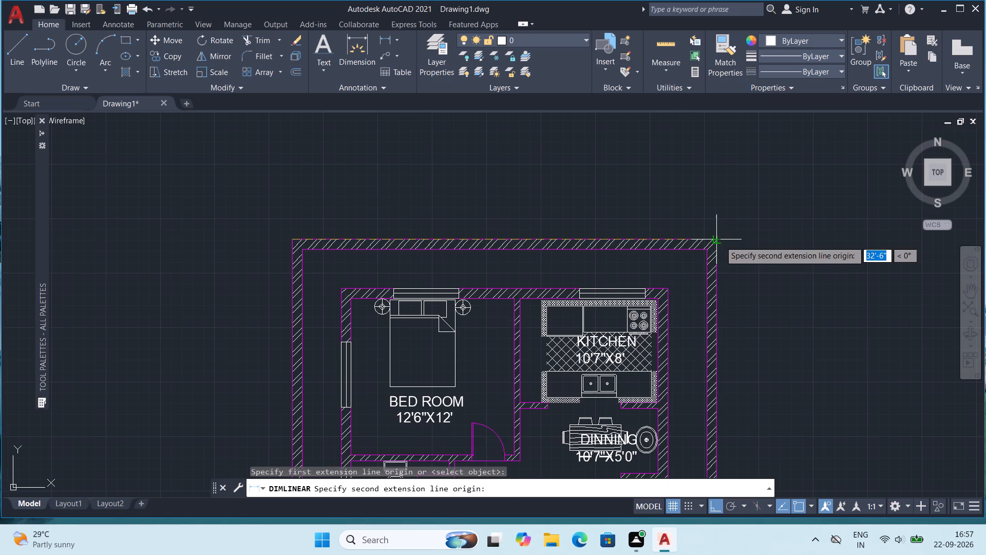
pyautogui.click(719, 241)
pyautogui.click(696, 209)
# Add a vertical linear dimension along the compound wall's outer east side, from the northeast corner to the southeast corner.
pyautogui.scroll(4, 526, 199)
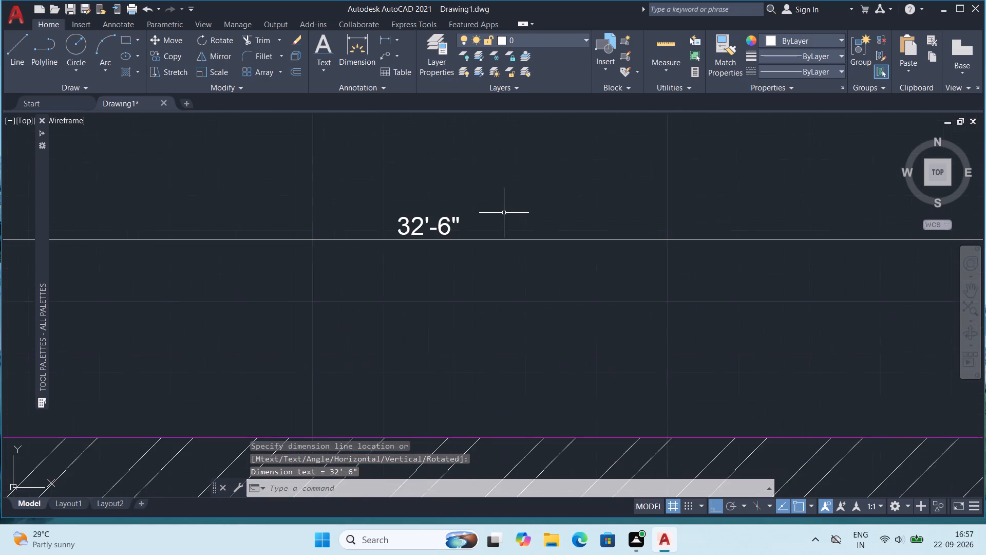
pyautogui.scroll(-3, 504, 213)
pyautogui.scroll(-2, 596, 227)
pyautogui.moveTo(693, 253); pyautogui.dragTo(598, 164, button='middle')
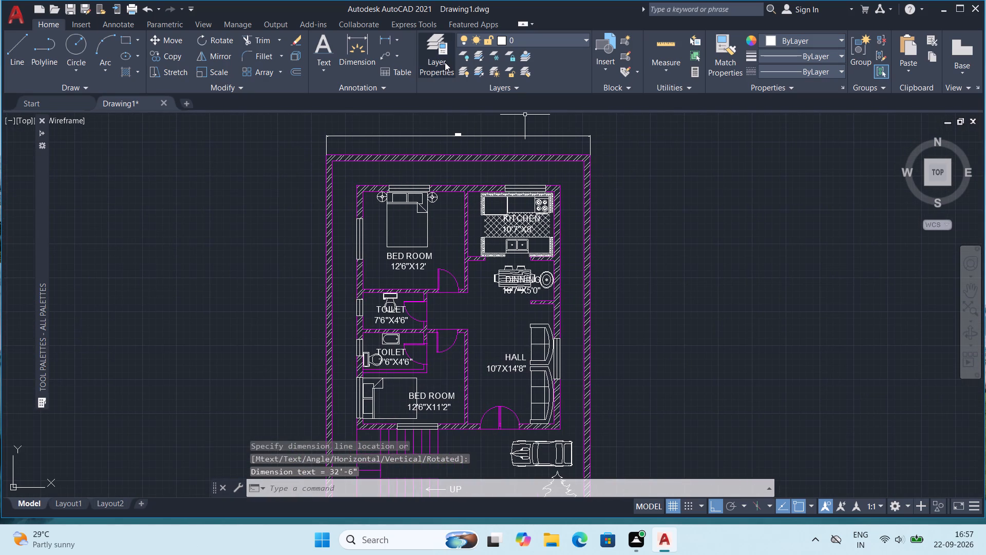
pyautogui.click(384, 39)
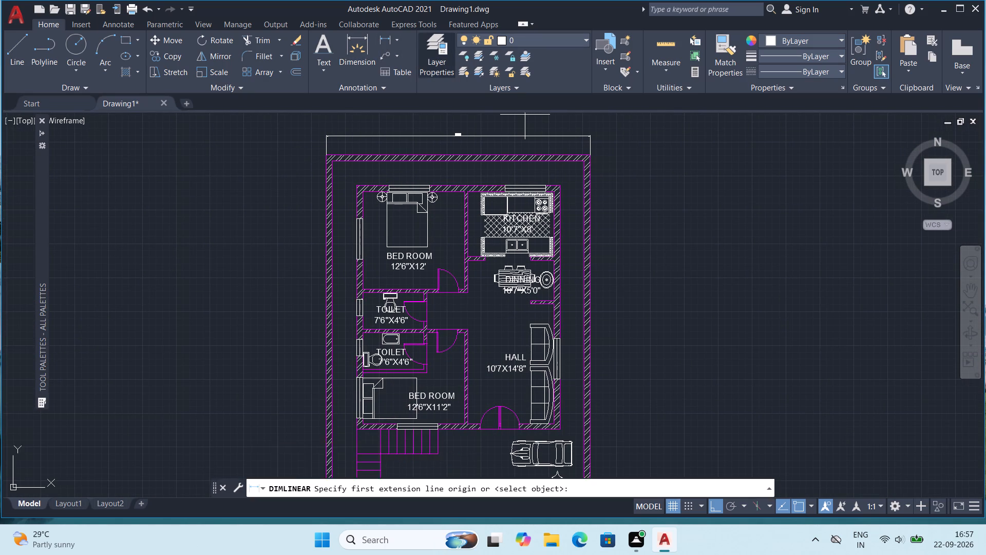
pyautogui.scroll(2, 586, 138)
pyautogui.scroll(2, 590, 201)
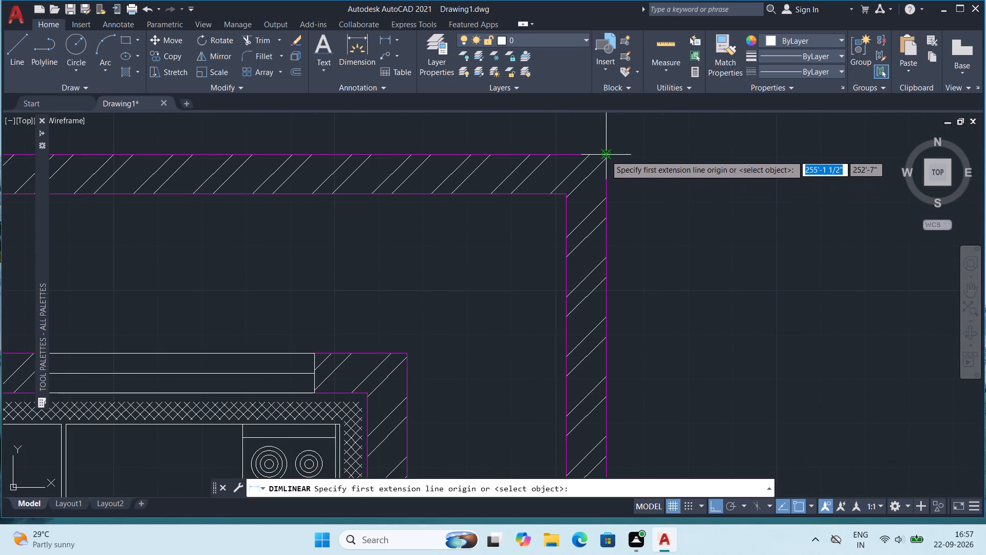
pyautogui.click(605, 155)
pyautogui.scroll(-4, 653, 309)
pyautogui.moveTo(644, 400); pyautogui.dragTo(595, 69, button='middle')
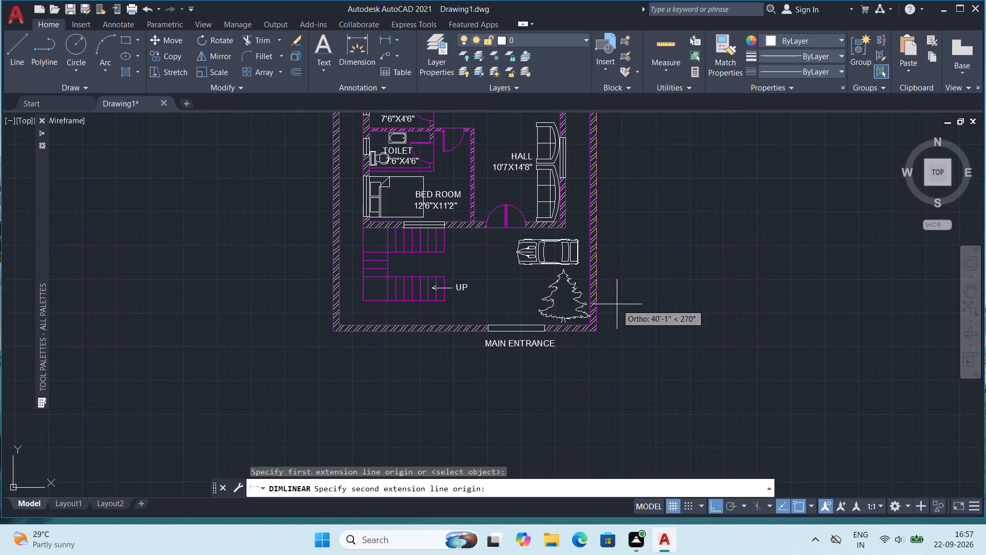
pyautogui.scroll(4, 584, 321)
pyautogui.scroll(2, 654, 339)
pyautogui.moveTo(670, 402); pyautogui.dragTo(671, 180, button='middle')
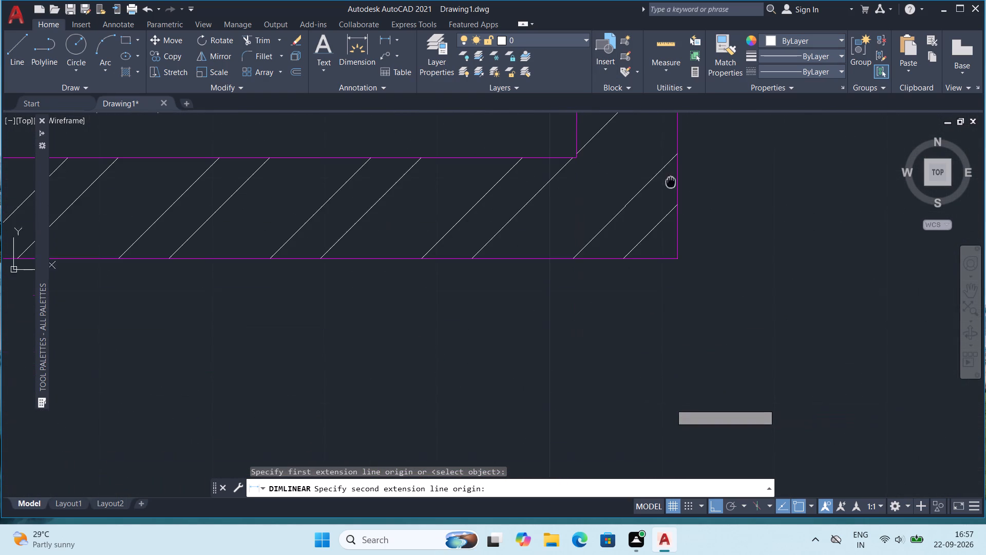
pyautogui.moveTo(671, 180); pyautogui.dragTo(671, 182, button='middle')
pyautogui.click(680, 256)
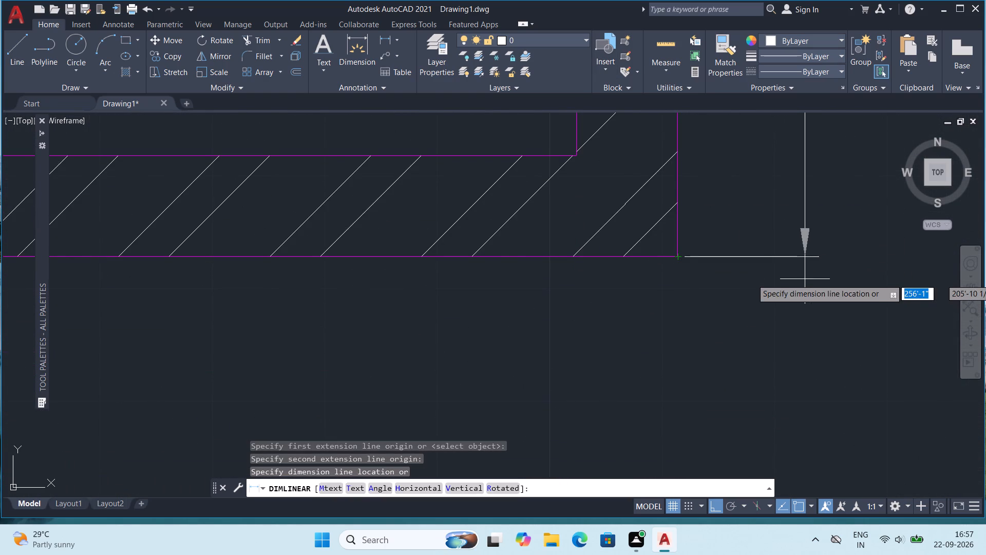
pyautogui.scroll(-2, 792, 272)
pyautogui.moveTo(791, 272); pyautogui.dragTo(776, 490, button='middle')
pyautogui.scroll(-3, 772, 485)
pyautogui.scroll(-3, 776, 360)
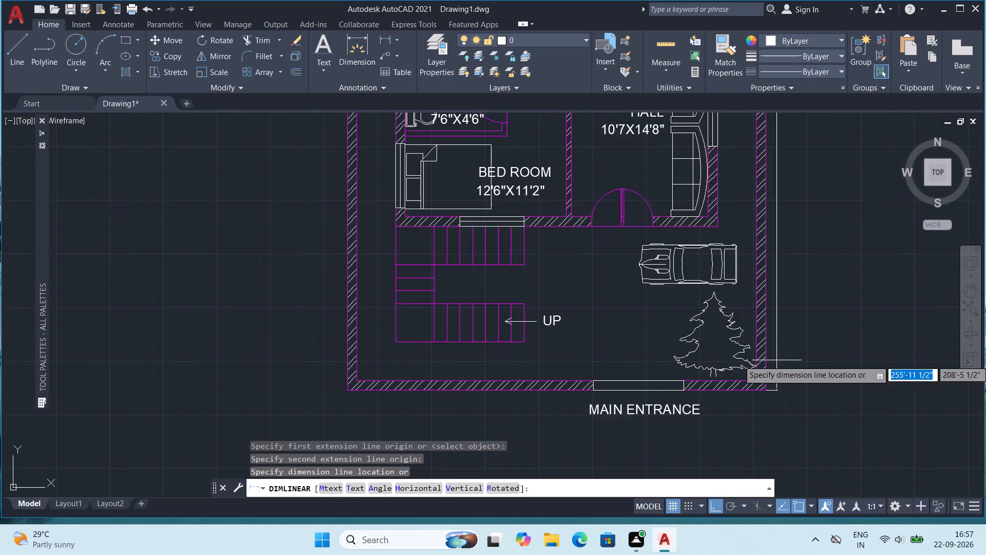
pyautogui.scroll(-2, 778, 360)
pyautogui.click(790, 360)
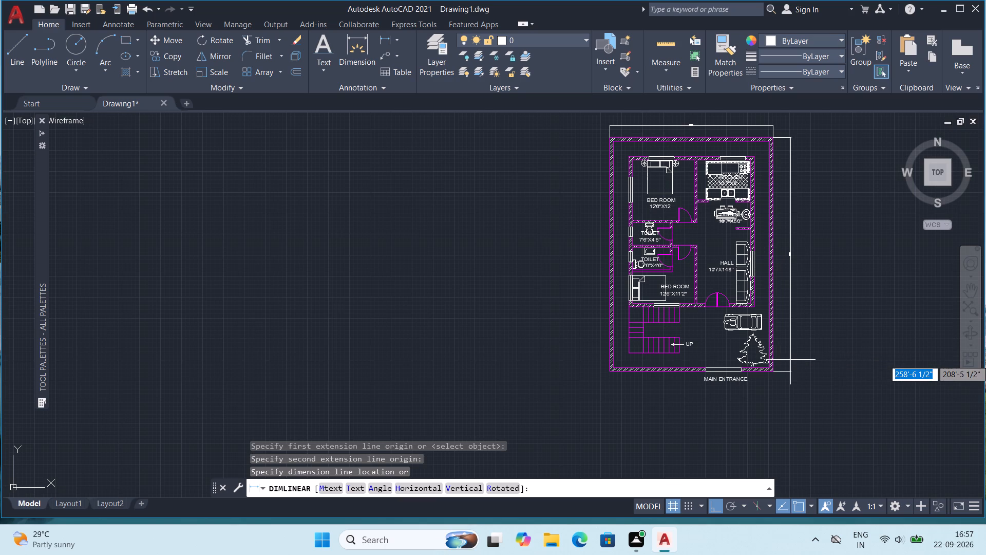
# Set the ISO-25 dimension style's text height to 1' and make that style current.
pyautogui.moveTo(816, 224); pyautogui.dragTo(769, 332, button='middle')
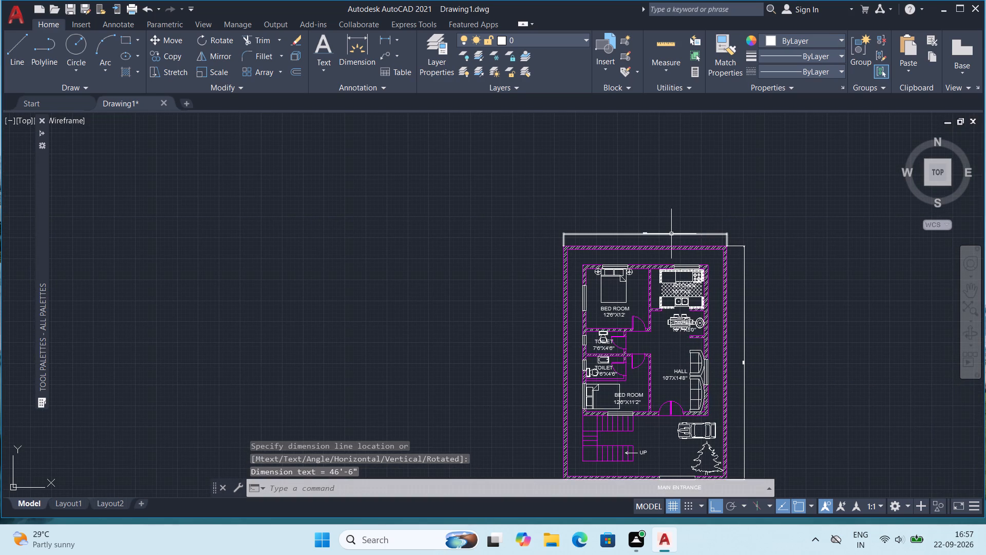
pyautogui.press('q')
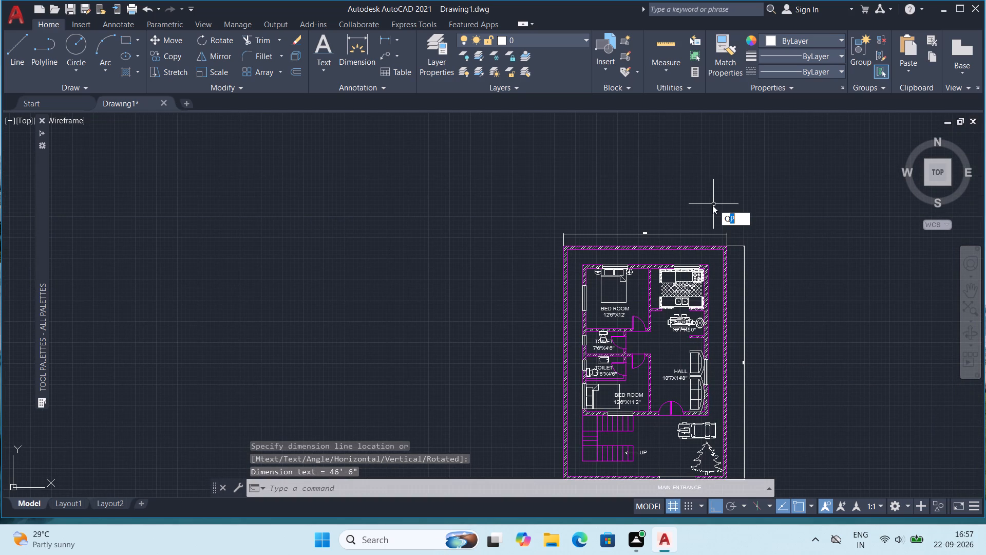
pyautogui.press('Escape')
pyautogui.press('d')
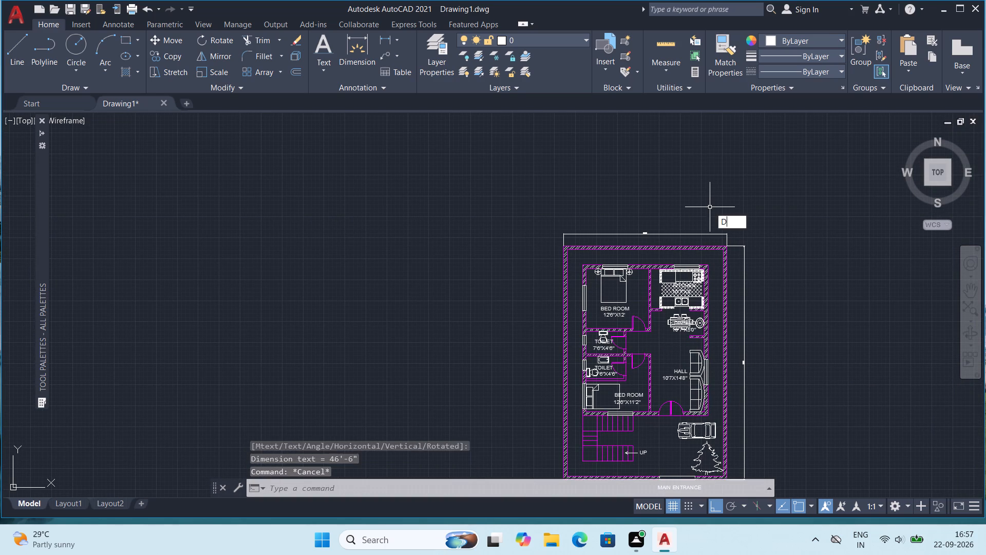
pyautogui.press('Return')
pyautogui.click(636, 217)
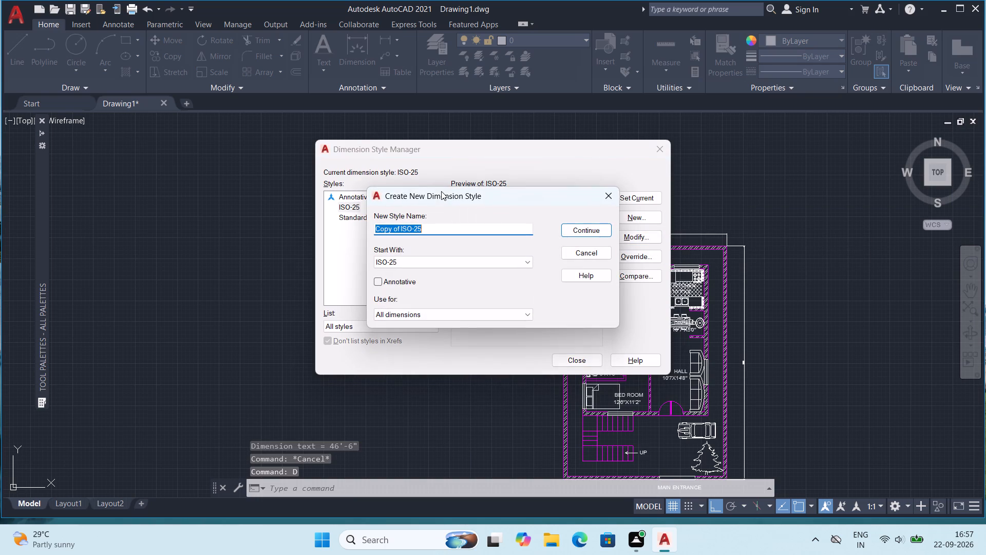
pyautogui.click(607, 194)
pyautogui.click(638, 239)
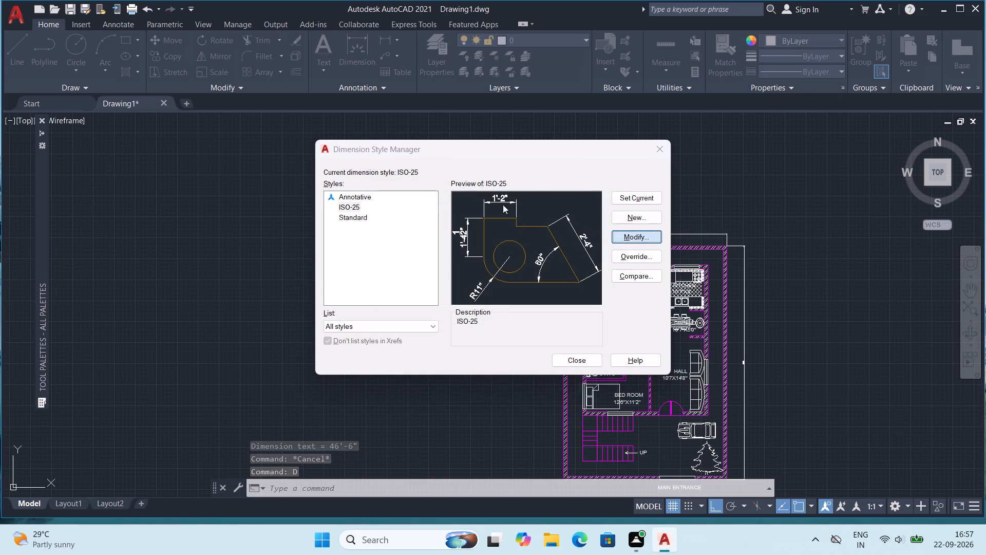
pyautogui.click(340, 80)
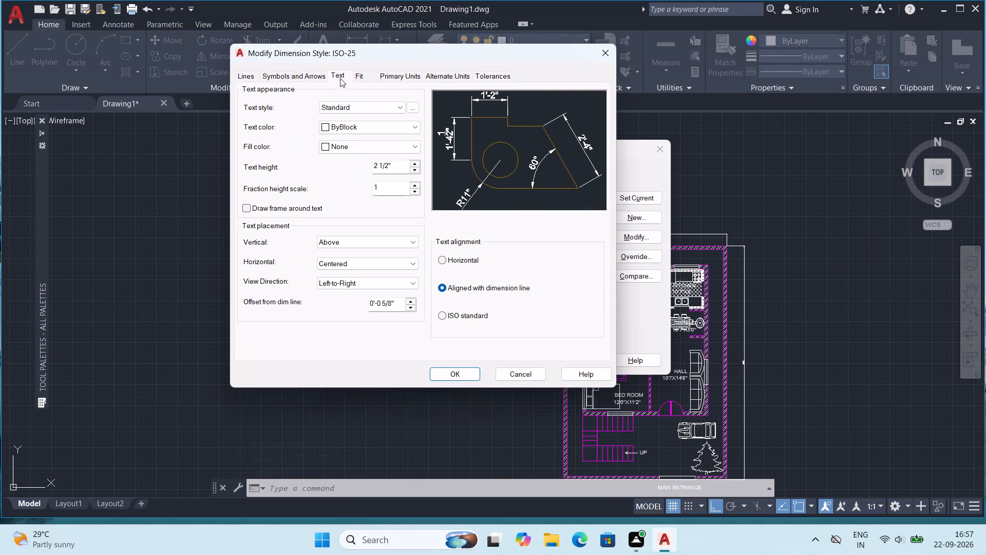
pyautogui.click(407, 166)
pyautogui.press('BackSpace')
pyautogui.press('BackSpace')
pyautogui.press('BackSpace')
pyautogui.press('BackSpace')
pyautogui.press('BackSpace')
pyautogui.press('BackSpace')
pyautogui.press('BackSpace')
pyautogui.press('BackSpace')
pyautogui.press('BackSpace')
pyautogui.press('BackSpace')
pyautogui.press('BackSpace')
pyautogui.press('BackSpace')
pyautogui.press('BackSpace')
pyautogui.write("1'")
pyautogui.press('Return')
pyautogui.click(463, 369)
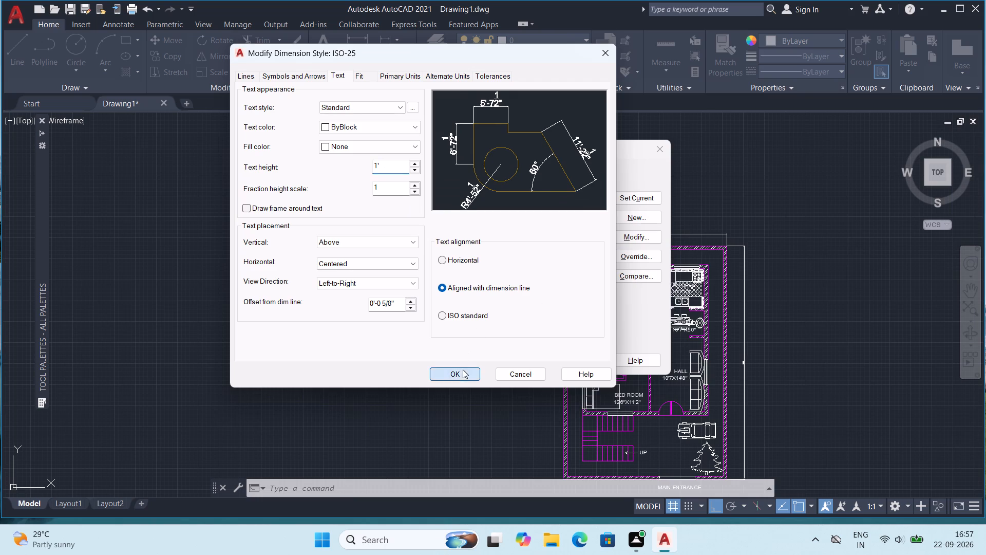
pyautogui.click(637, 198)
pyautogui.click(584, 360)
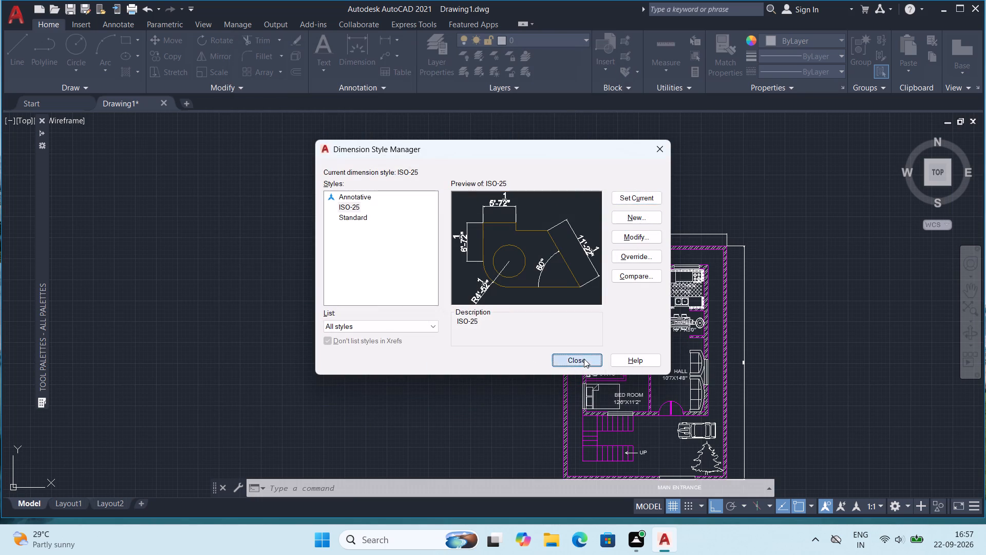
# Look over the plan and check how the two compound wall dimensions read at the current text size.
pyautogui.scroll(1, 775, 272)
pyautogui.moveTo(818, 357); pyautogui.dragTo(759, 325, button='middle')
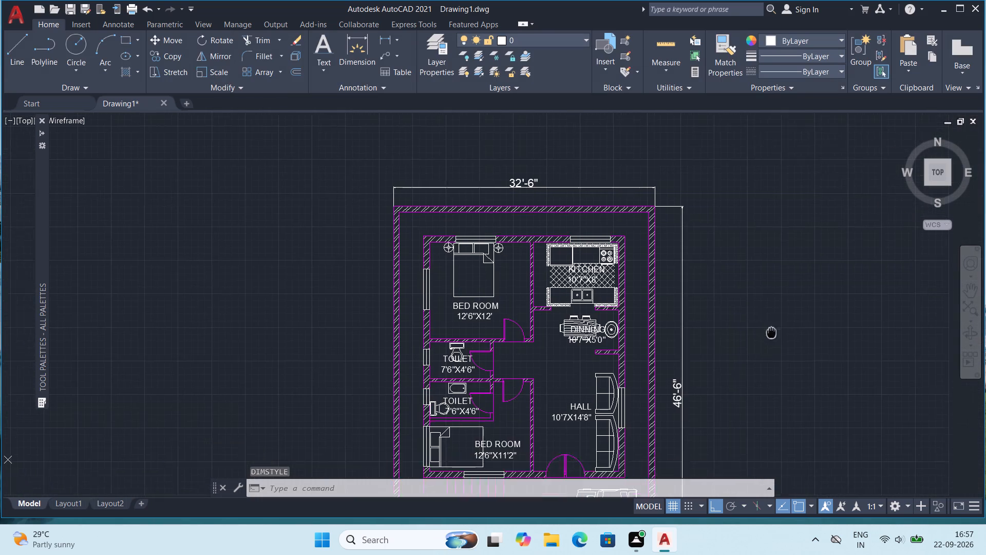
pyautogui.moveTo(759, 325); pyautogui.dragTo(723, 336, button='middle')
pyautogui.scroll(-1, 713, 323)
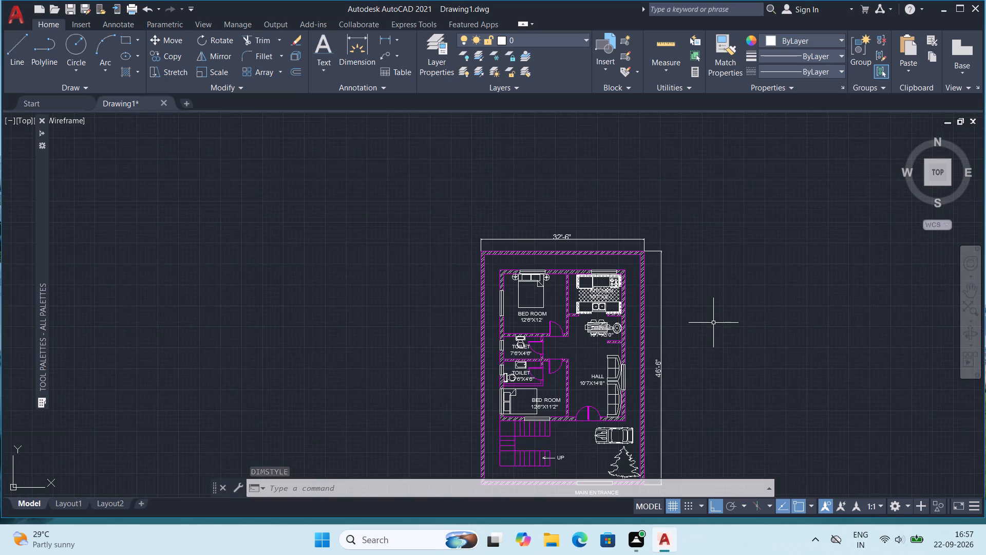
pyautogui.moveTo(705, 343); pyautogui.dragTo(681, 291, button='middle')
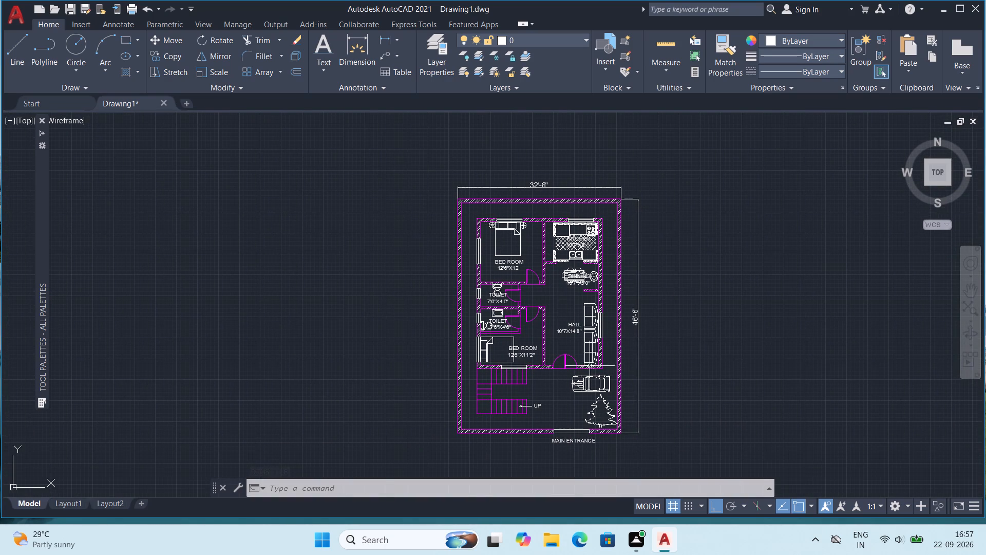
pyautogui.scroll(1, 612, 310)
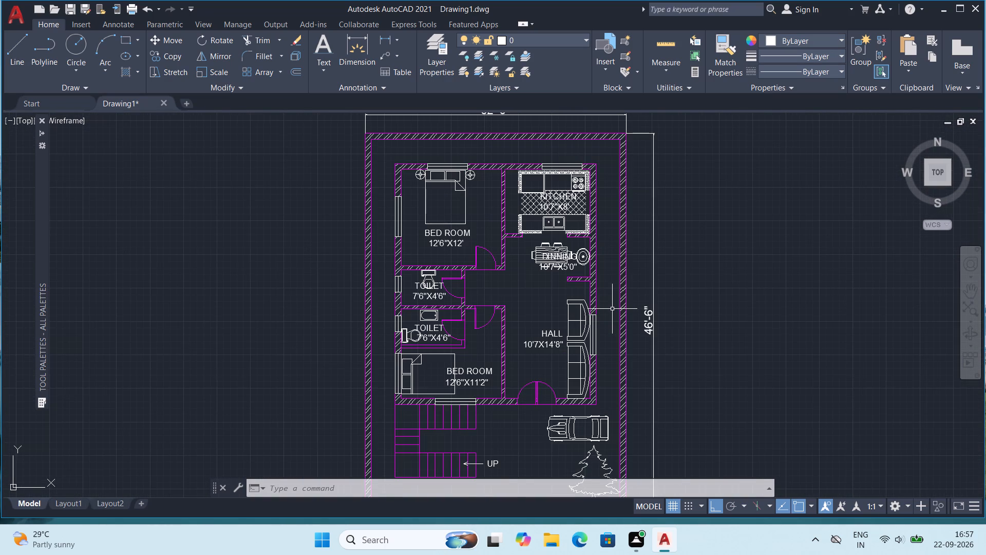
pyautogui.scroll(-1, 652, 282)
pyautogui.moveTo(680, 238); pyautogui.dragTo(691, 341, button='middle')
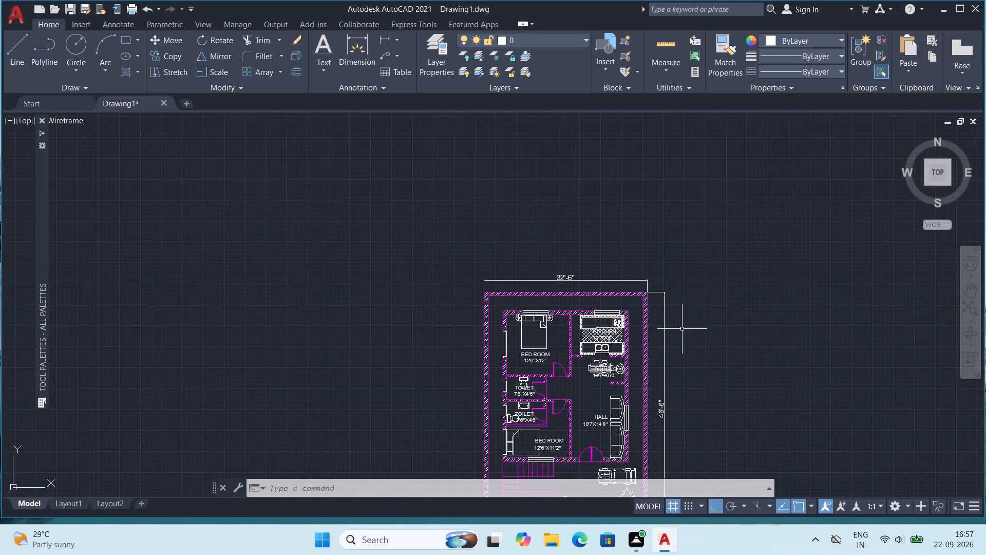
pyautogui.scroll(1, 658, 295)
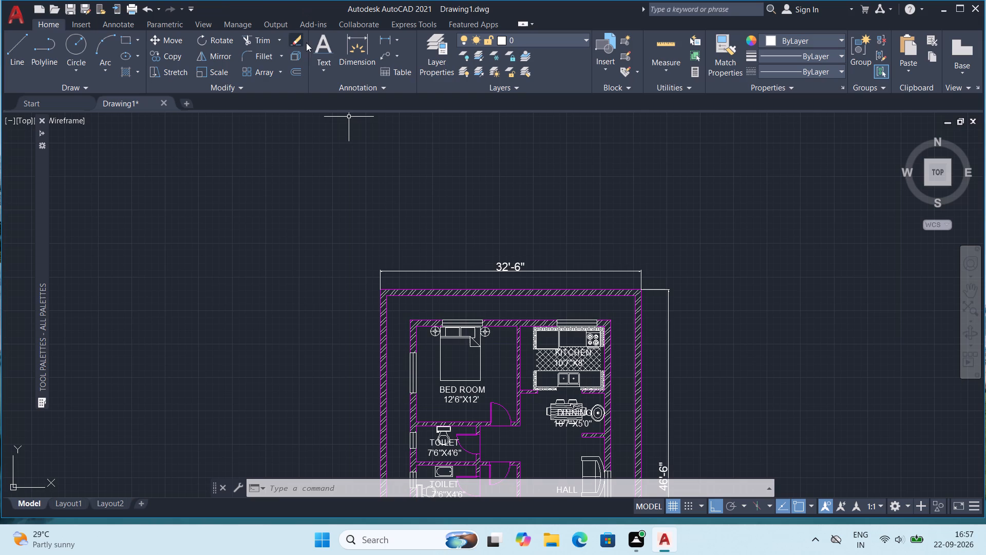
# Add single-line text 2BHK HOUSE PLAN northwest of the compound wall, about 4'-3 1/2" high, rotated 270°.
pyautogui.click(324, 76)
pyautogui.click(339, 122)
pyautogui.moveTo(281, 194); pyautogui.dragTo(355, 322, button='middle')
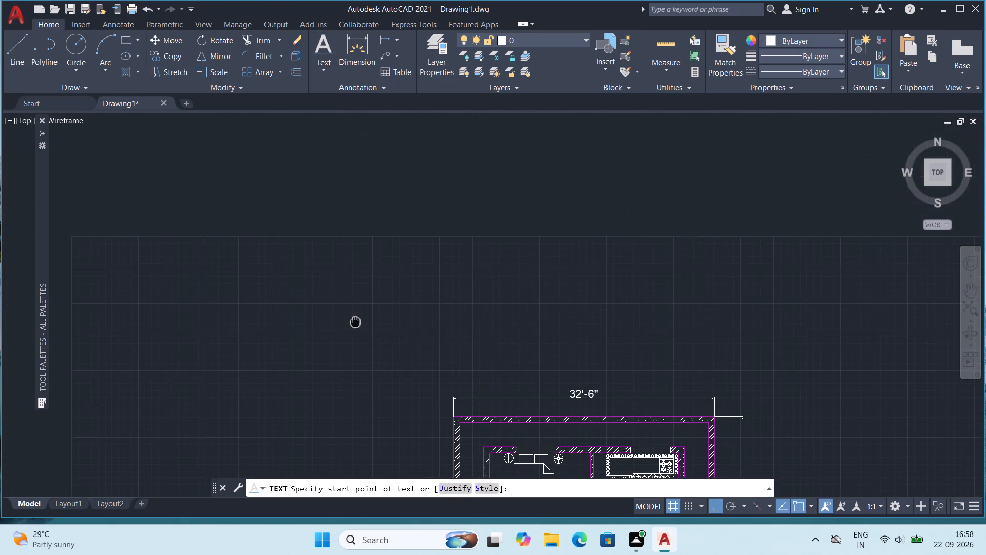
pyautogui.moveTo(355, 322); pyautogui.dragTo(355, 323, button='middle')
pyautogui.click(365, 268)
pyautogui.click(370, 303)
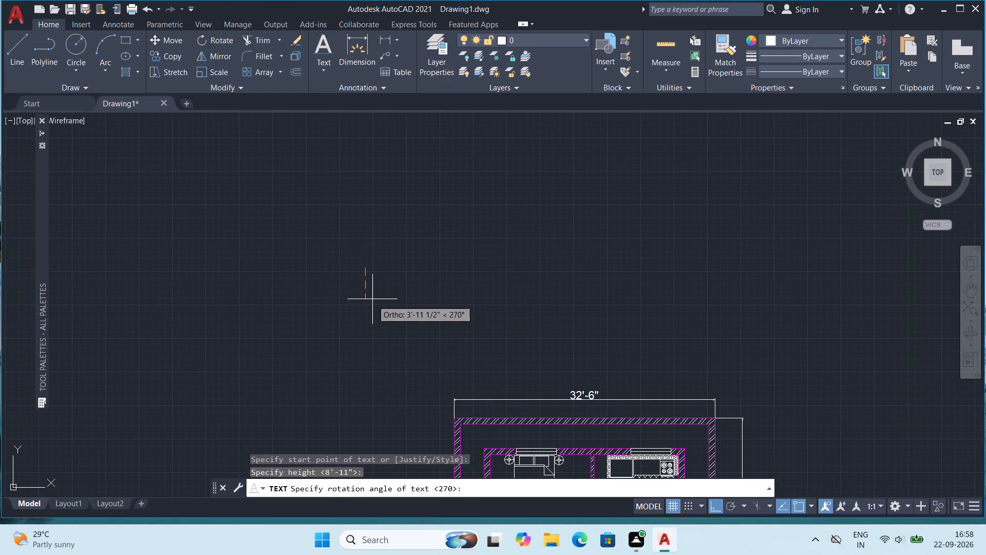
pyautogui.click(389, 304)
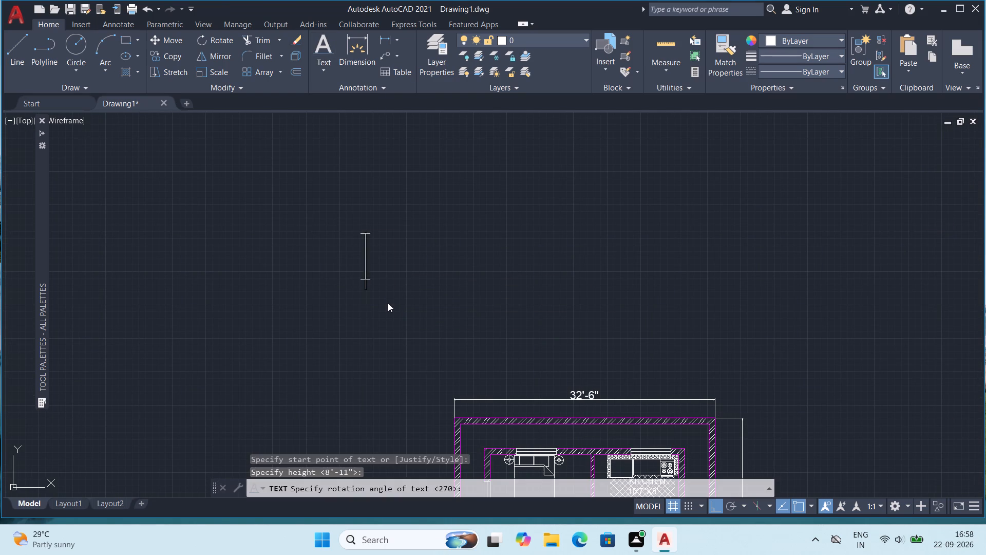
pyautogui.write('2BHK')
pyautogui.press('space')
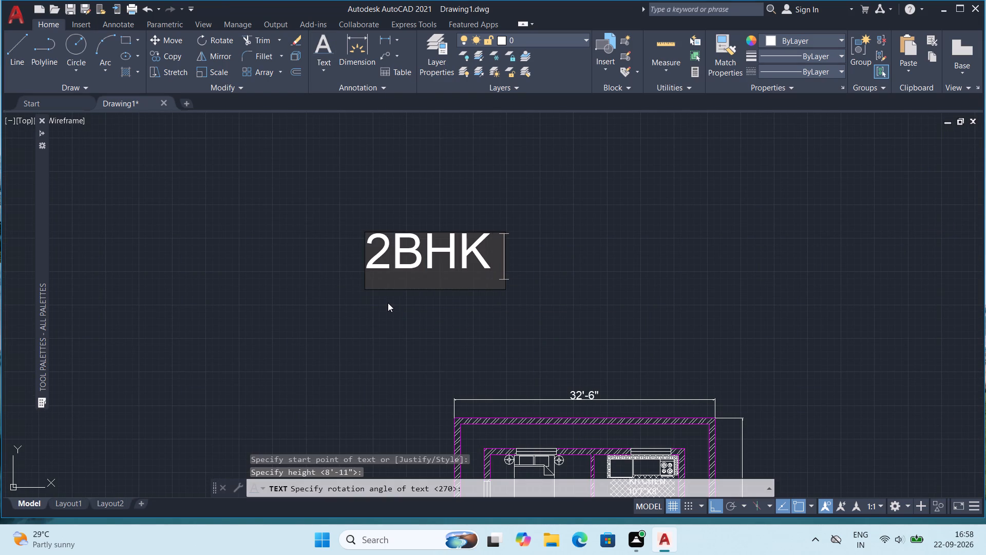
pyautogui.write('HOUSE PLA')
pyautogui.press('n')
pyautogui.press('Return')
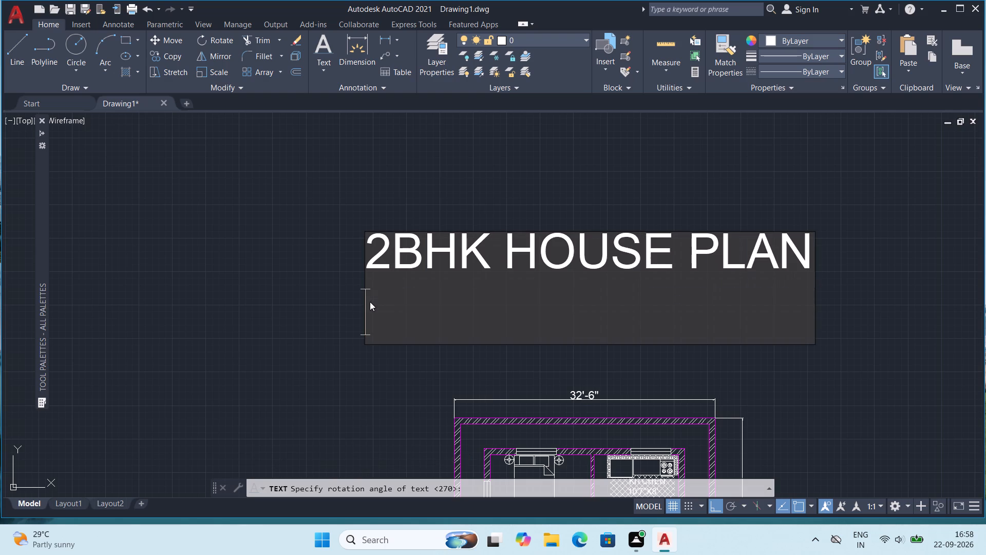
pyautogui.press('Escape')
# Set the height of the 2BHK HOUSE PLAN title text to 4'.
pyautogui.scroll(-3, 473, 229)
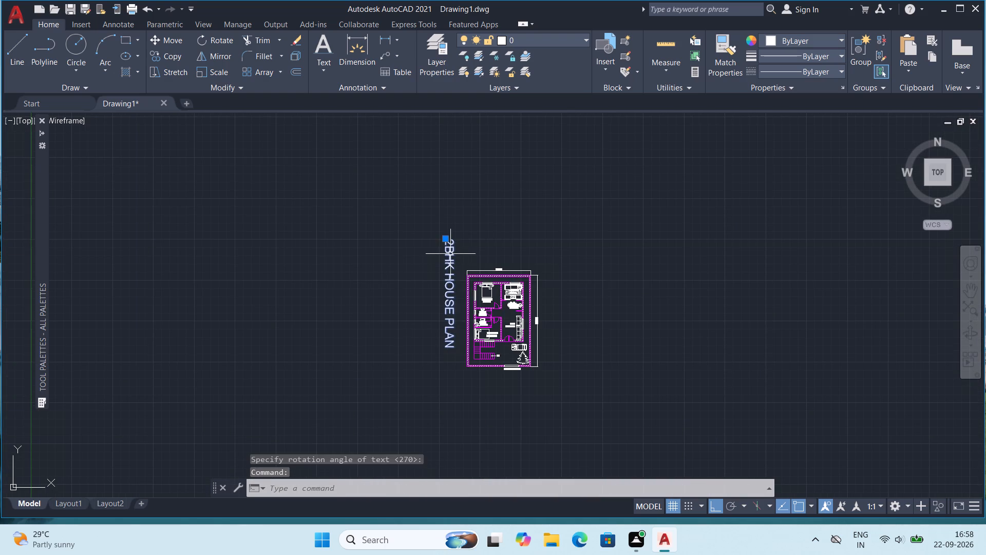
pyautogui.click(450, 254)
pyautogui.write('QP')
pyautogui.press('Return')
pyautogui.click(807, 91)
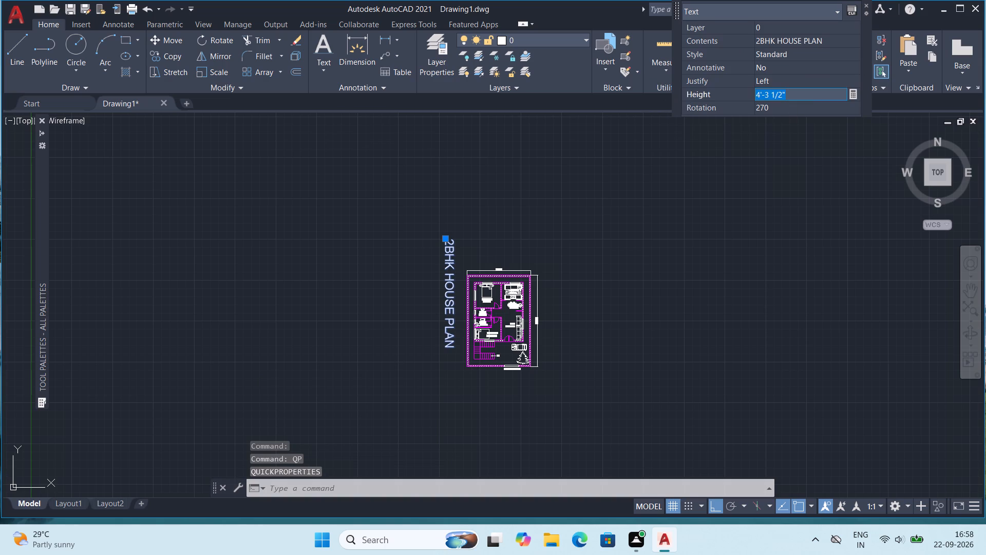
pyautogui.click(805, 92)
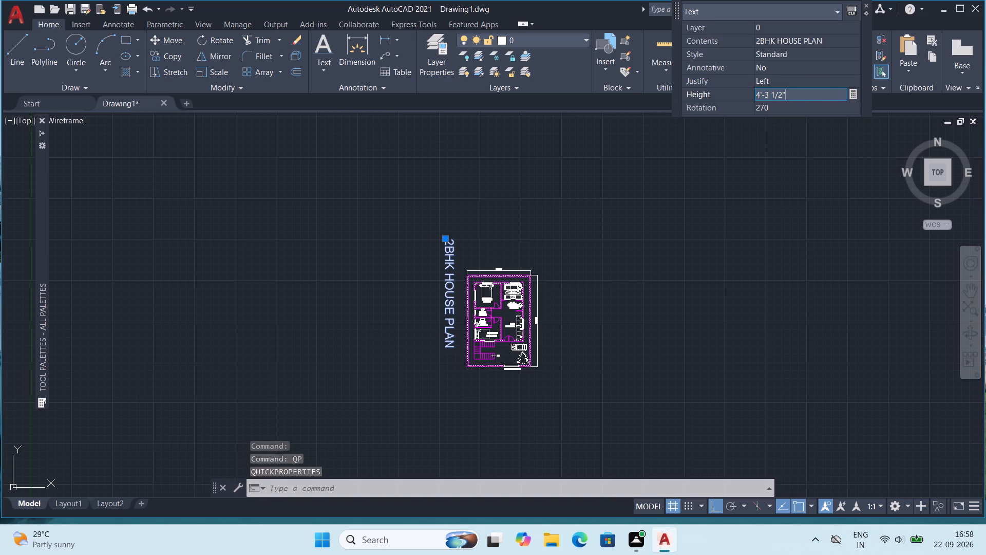
pyautogui.press('BackSpace')
pyautogui.press('BackSpace')
pyautogui.press('BackSpace')
pyautogui.press('BackSpace')
pyautogui.press('BackSpace')
pyautogui.press('BackSpace')
pyautogui.press('BackSpace')
pyautogui.press('BackSpace')
pyautogui.press('BackSpace')
pyautogui.press('BackSpace')
pyautogui.press('BackSpace')
pyautogui.press('BackSpace')
pyautogui.press('BackSpace')
pyautogui.press('BackSpace')
pyautogui.press('BackSpace')
pyautogui.press('BackSpace')
pyautogui.press('BackSpace')
pyautogui.press('BackSpace')
pyautogui.press('BackSpace')
pyautogui.press('BackSpace')
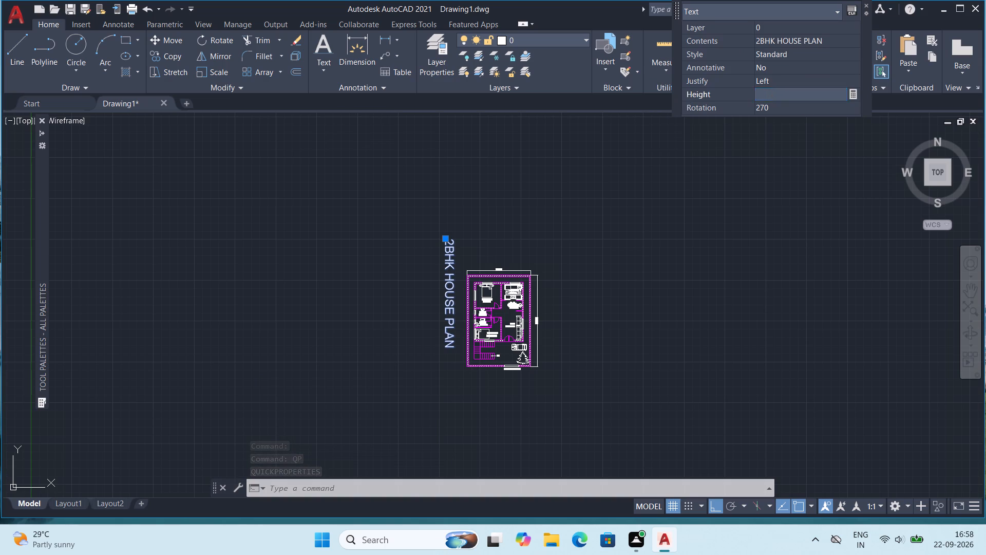
pyautogui.write("4'")
pyautogui.press('Return')
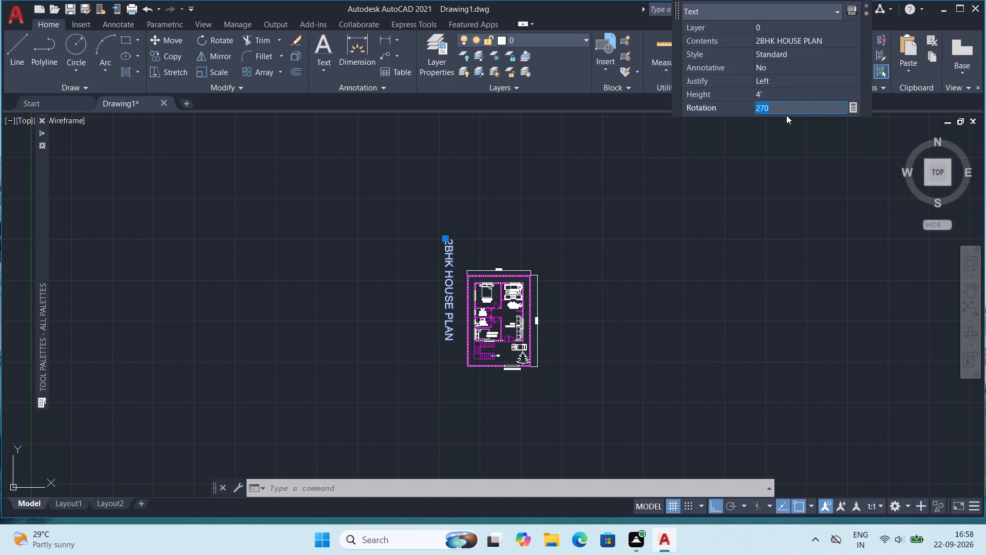
# Set the title text's rotation to 0 so that it reads horizontally.
pyautogui.click(797, 109)
pyautogui.press('BackSpace')
pyautogui.press('BackSpace')
pyautogui.press('BackSpace')
pyautogui.press('BackSpace')
pyautogui.press('BackSpace')
pyautogui.press('BackSpace')
pyautogui.press('BackSpace')
pyautogui.press('BackSpace')
pyautogui.press('BackSpace')
pyautogui.press('BackSpace')
pyautogui.press('BackSpace')
pyautogui.press('BackSpace')
pyautogui.press('0')
pyautogui.press('Return')
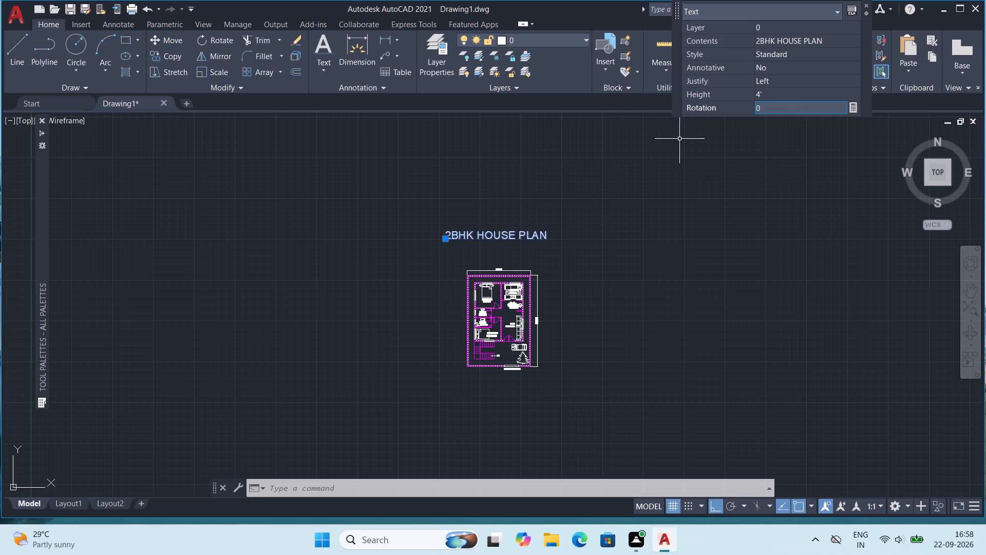
pyautogui.press('Escape')
# Move the 2BHK HOUSE PLAN title so it sits roughly centred just above the compound wall's top dimension.
pyautogui.scroll(2, 497, 243)
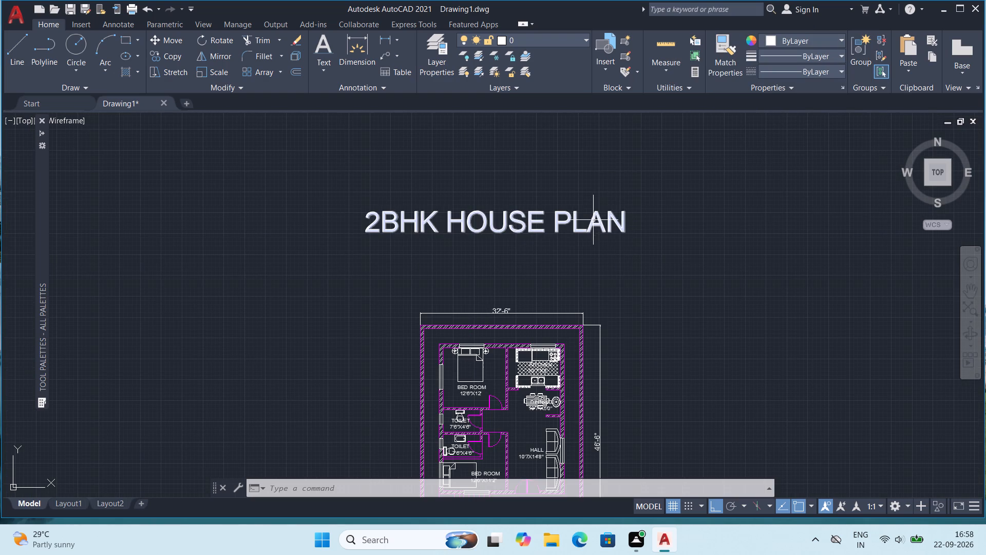
pyautogui.click(593, 220)
pyautogui.click(176, 40)
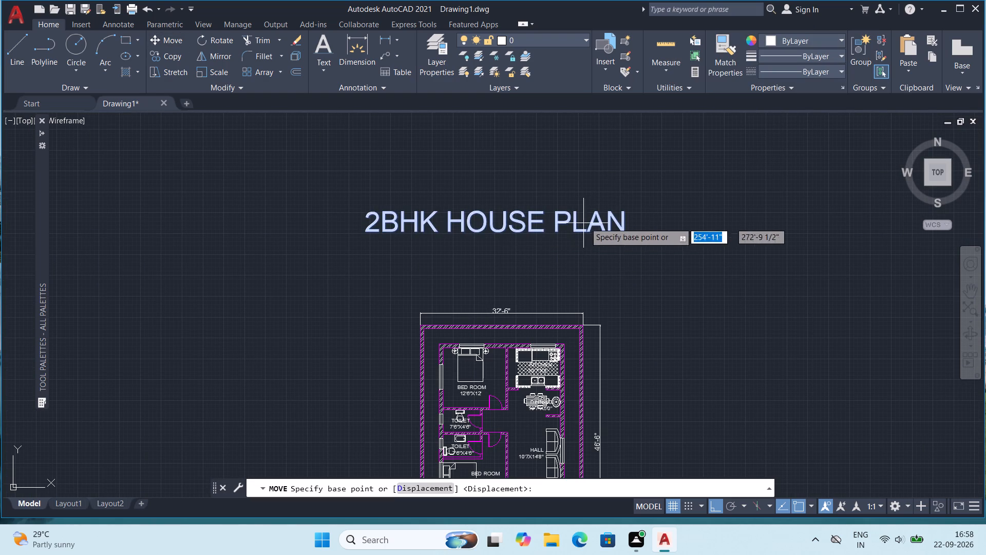
pyautogui.click(624, 230)
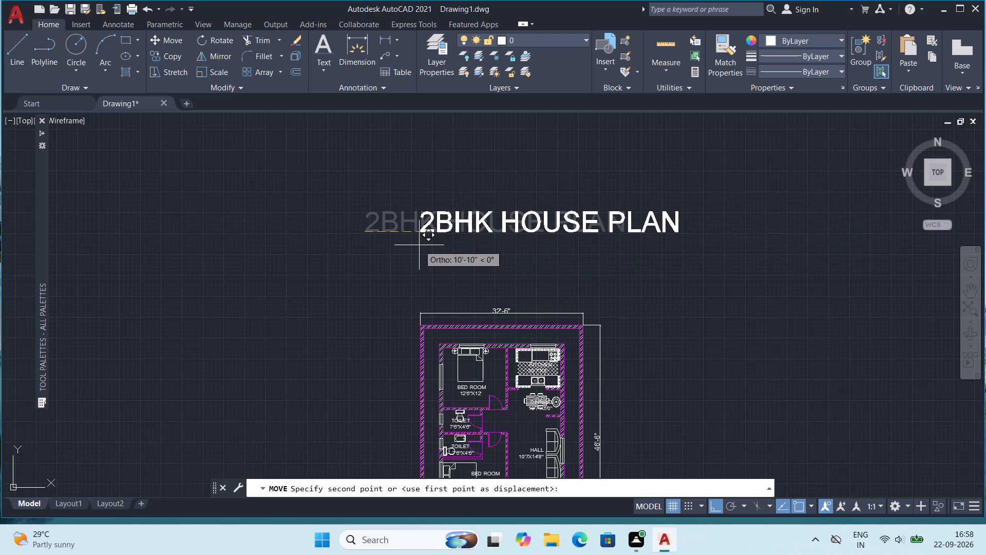
pyautogui.click(419, 245)
pyautogui.click(541, 220)
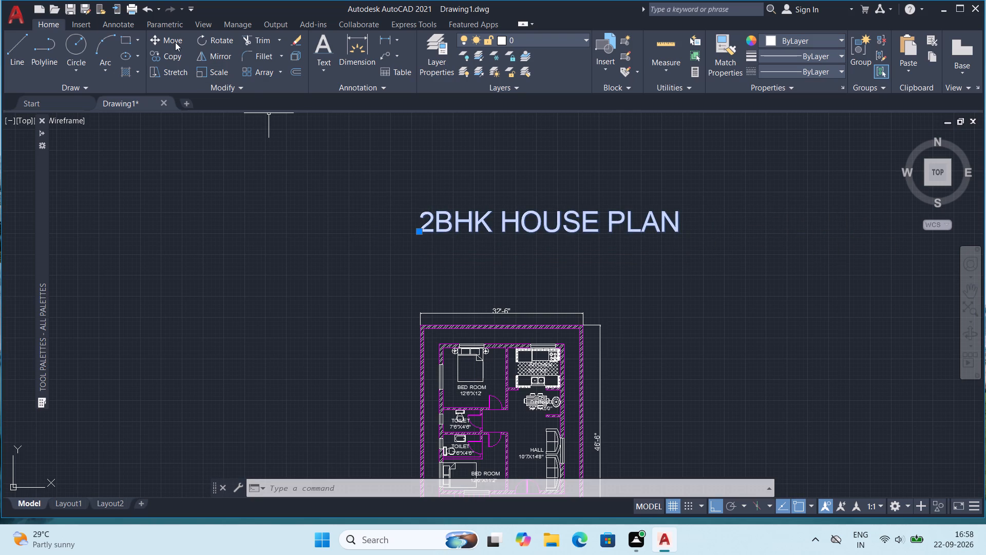
pyautogui.click(175, 42)
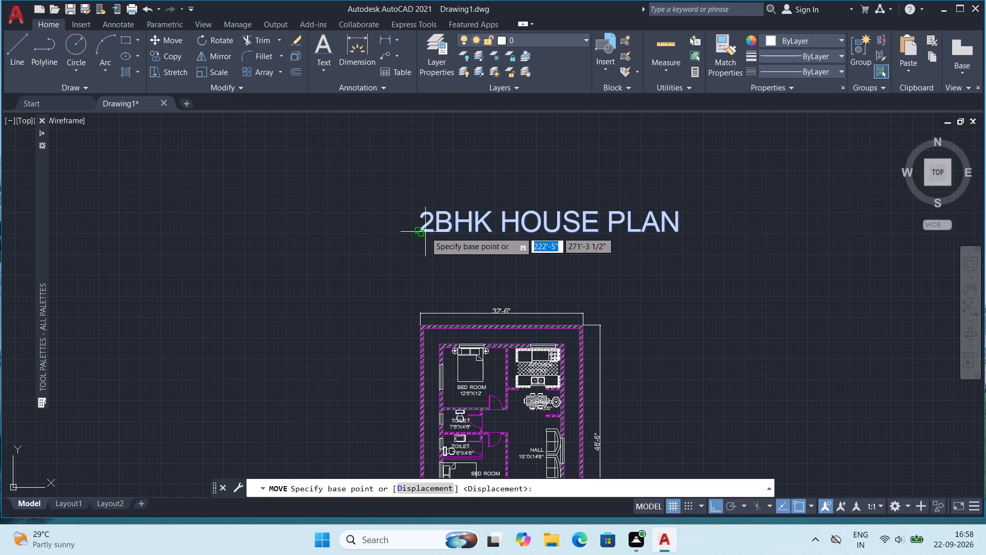
pyautogui.click(425, 232)
pyautogui.click(391, 284)
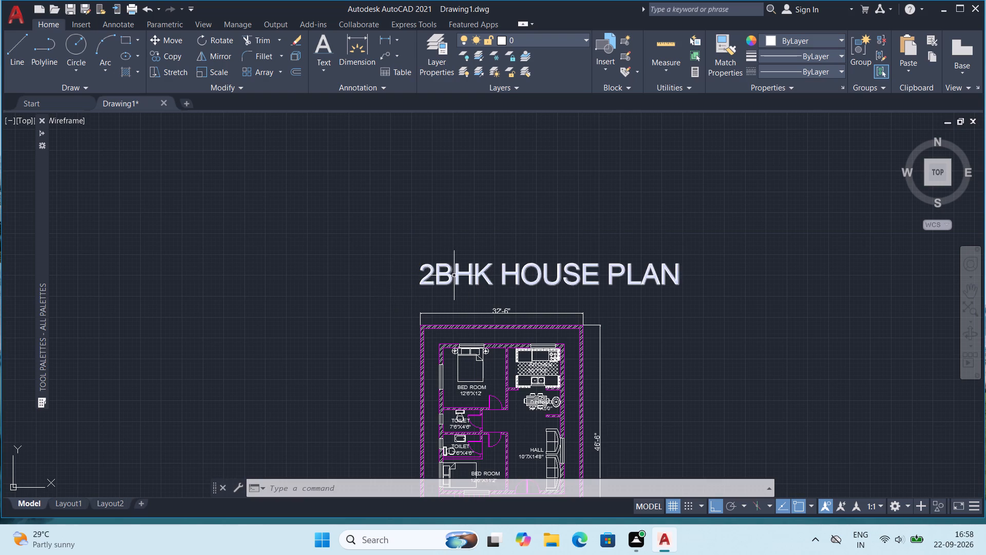
pyautogui.click(454, 276)
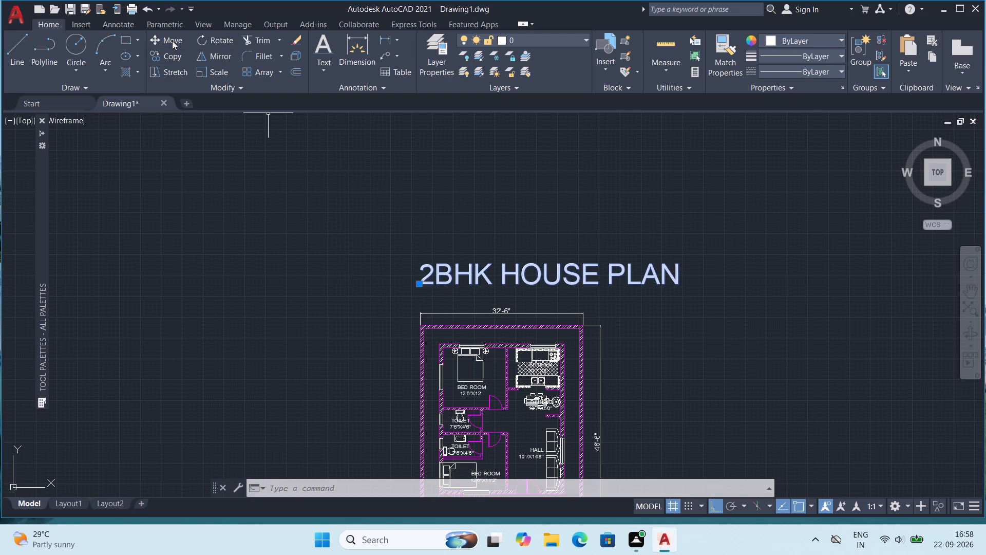
pyautogui.click(172, 41)
pyautogui.click(427, 289)
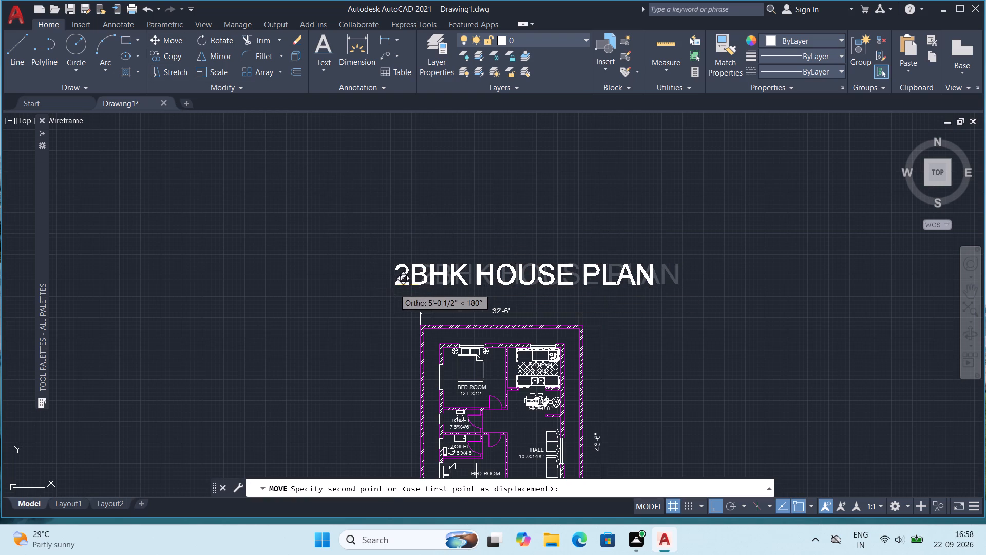
pyautogui.click(394, 288)
pyautogui.scroll(-1, 565, 220)
pyautogui.scroll(1, 596, 182)
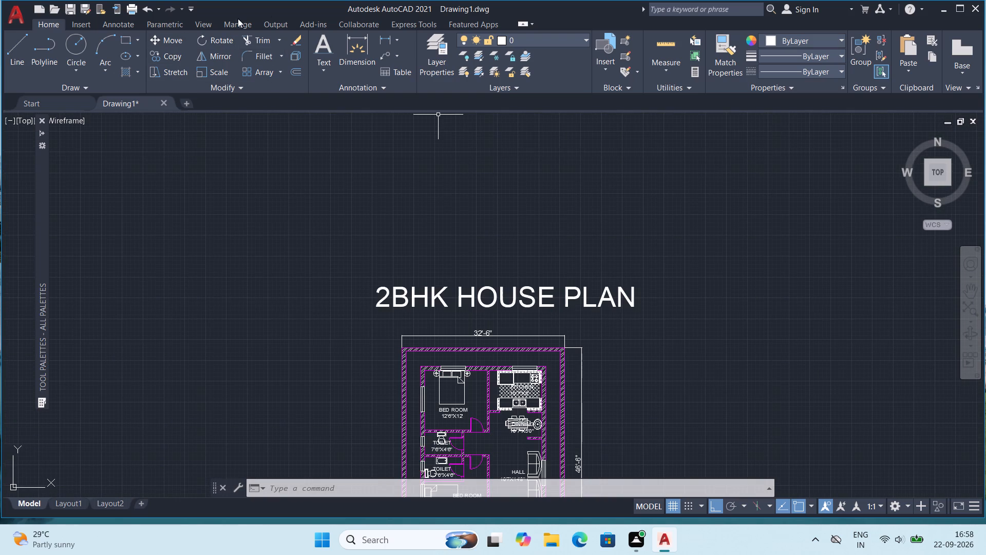
pyautogui.press('Escape')
# Draw a horizontal line just beneath the 2BHK HOUSE PLAN title, slightly wider than the text, as an underline.
pyautogui.click(13, 38)
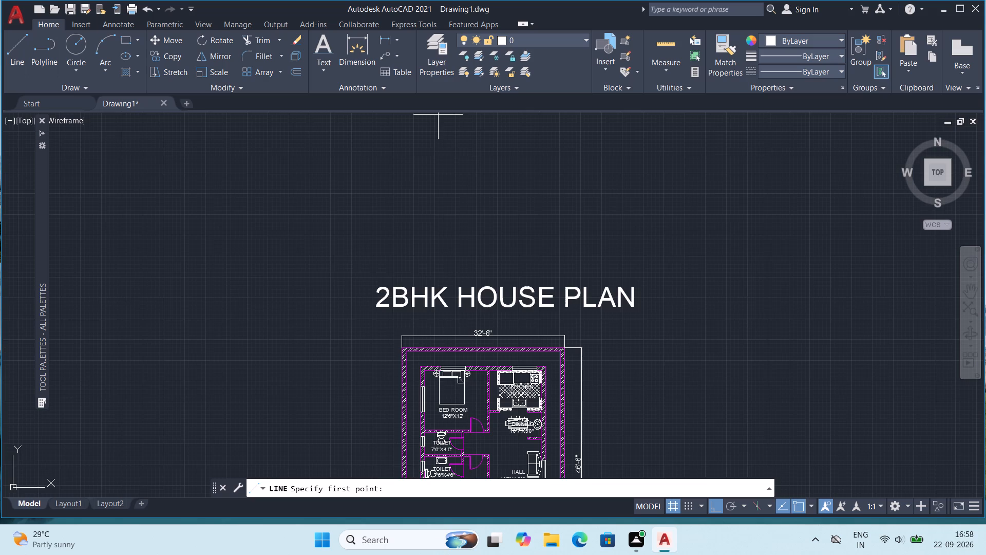
pyautogui.scroll(2, 443, 366)
pyautogui.click(253, 244)
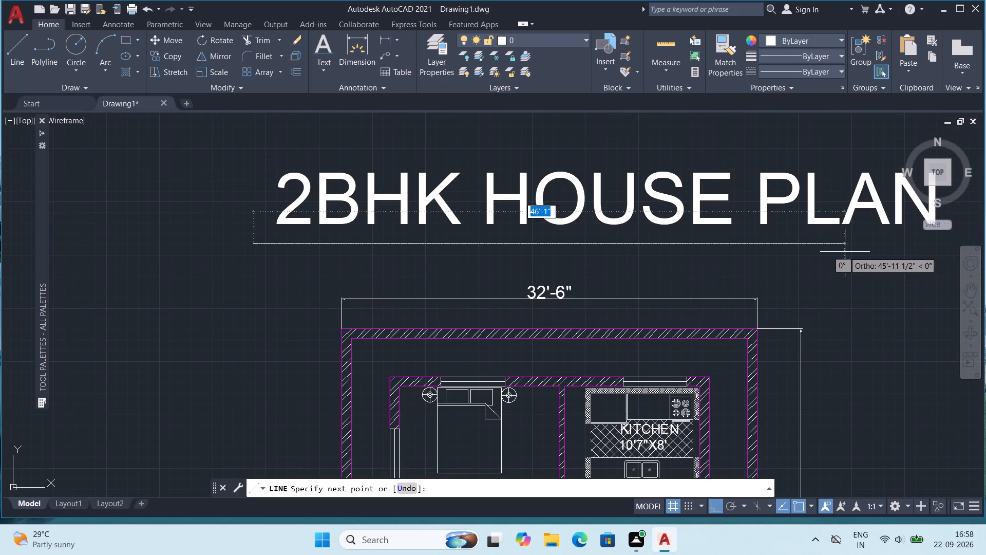
pyautogui.moveTo(902, 263); pyautogui.dragTo(673, 329, button='middle')
pyautogui.click(716, 323)
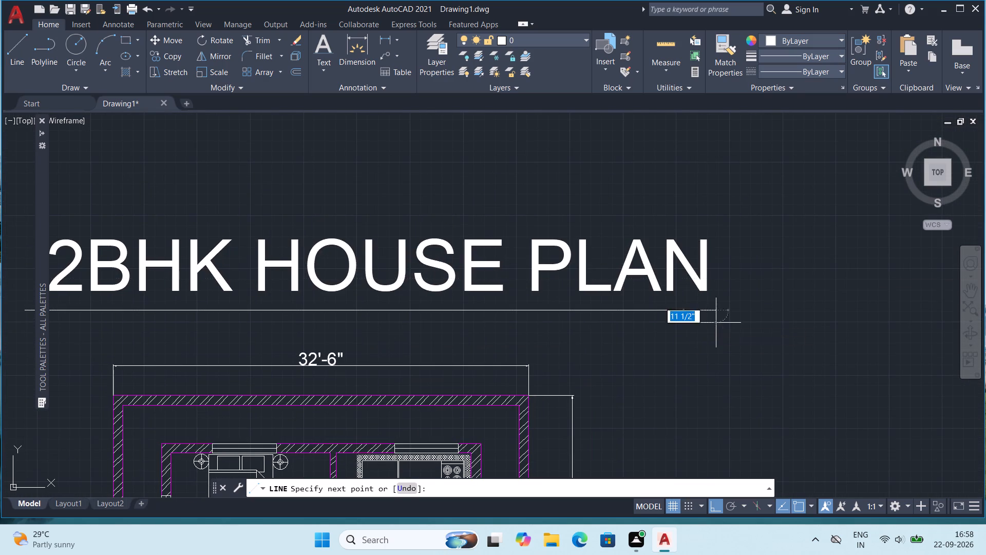
pyautogui.press('Escape')
# Offset the title's underline 2" downward to make a double underline.
pyautogui.moveTo(704, 336); pyautogui.dragTo(807, 277, button='middle')
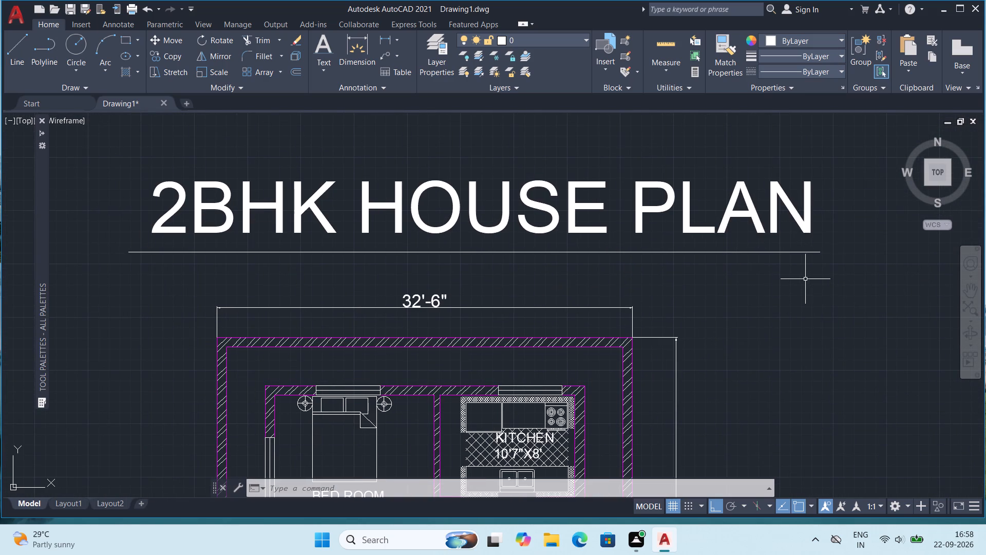
pyautogui.press('o')
pyautogui.press('Return')
pyautogui.press('2')
pyautogui.hotkey('shift', '"')
pyautogui.press('Return')
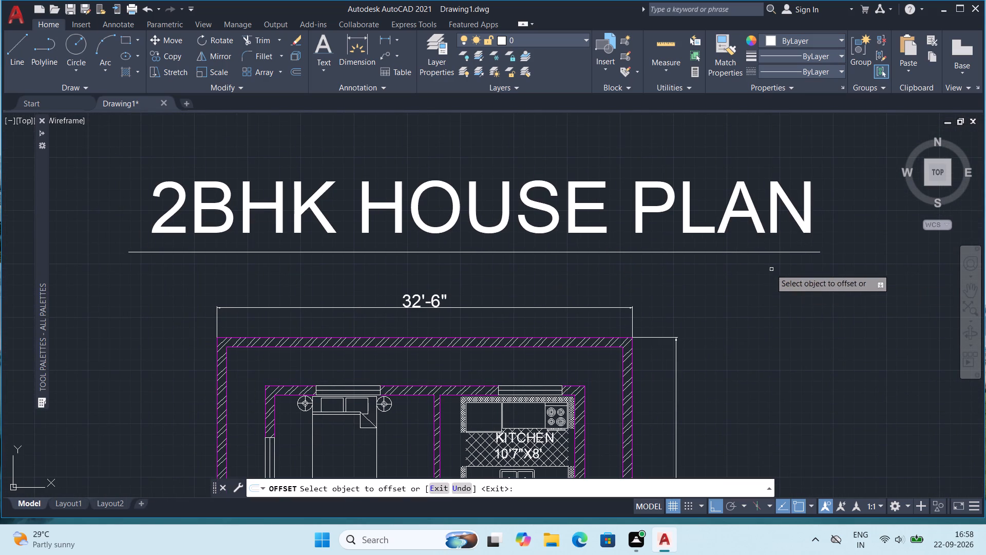
pyautogui.click(720, 253)
pyautogui.click(720, 276)
pyautogui.scroll(-1, 745, 245)
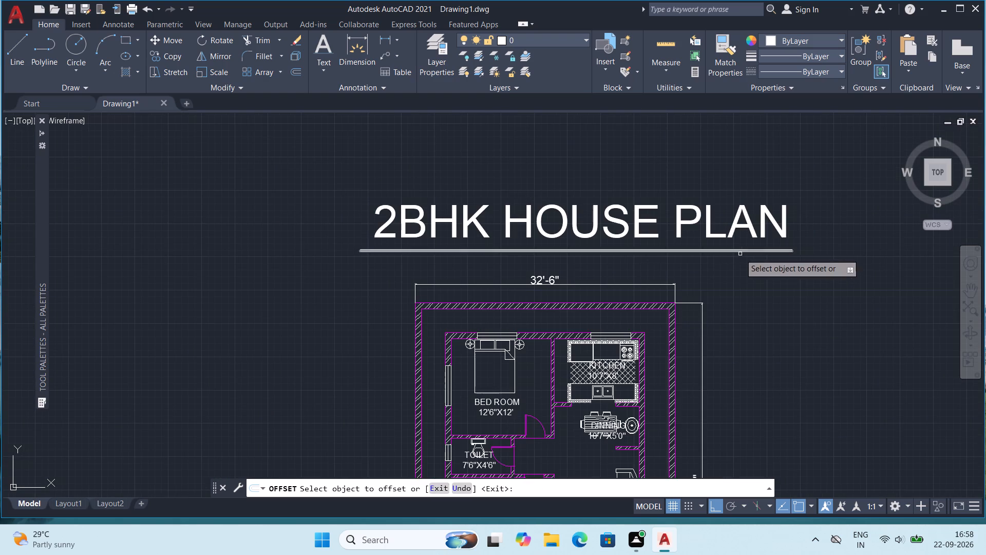
pyautogui.press('Escape')
pyautogui.press('Escape')
# Look over the whole plan together with its underlined title.
pyautogui.scroll(-1, 615, 244)
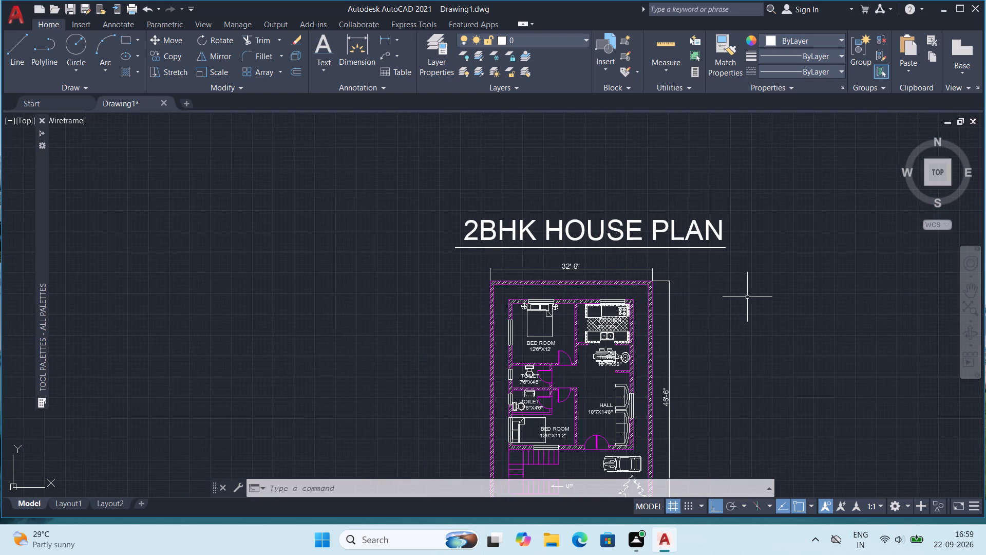
pyautogui.moveTo(748, 311); pyautogui.dragTo(720, 272, button='middle')
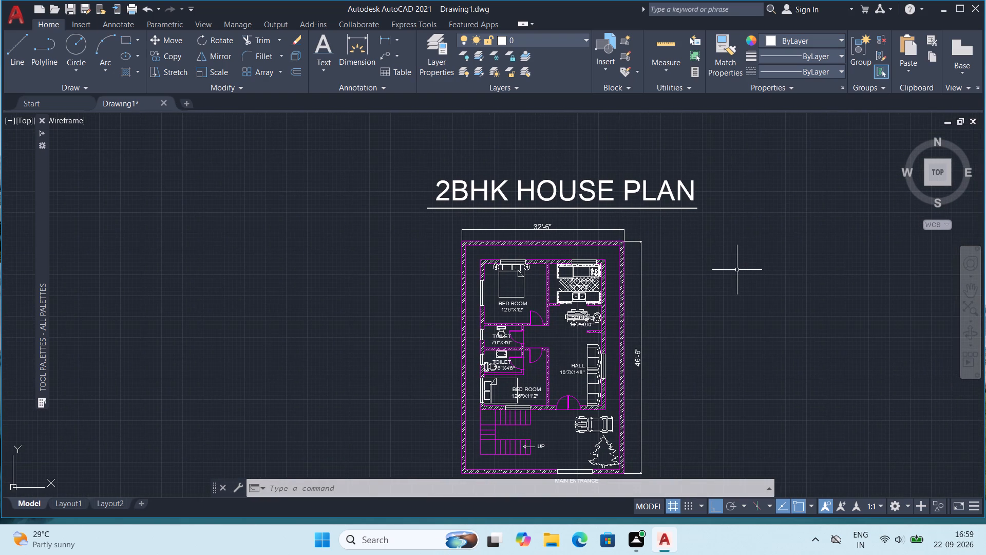
pyautogui.moveTo(744, 295); pyautogui.dragTo(664, 275, button='middle')
pyautogui.scroll(-1, 664, 275)
pyautogui.moveTo(656, 270); pyautogui.dragTo(598, 276, button='middle')
pyautogui.scroll(1, 575, 272)
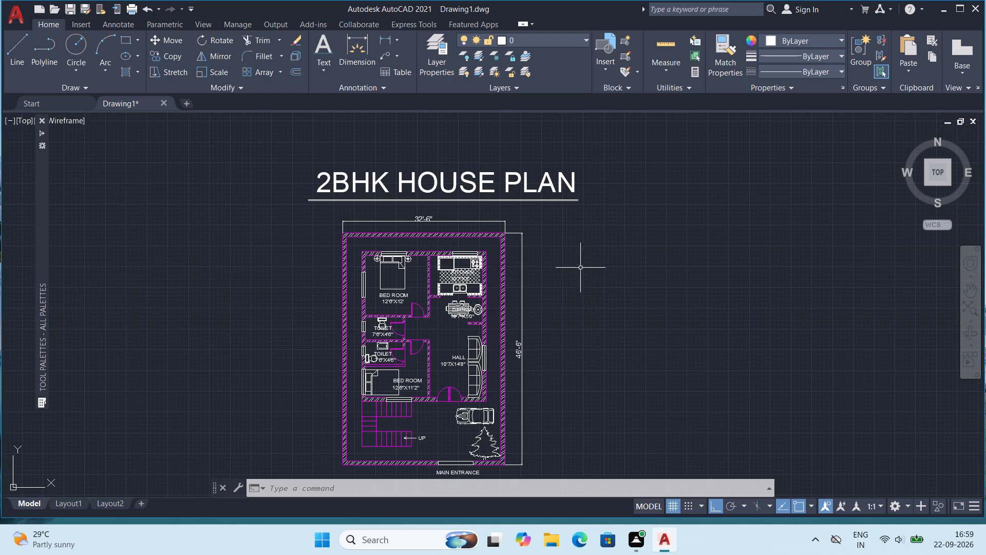
pyautogui.scroll(1, 461, 232)
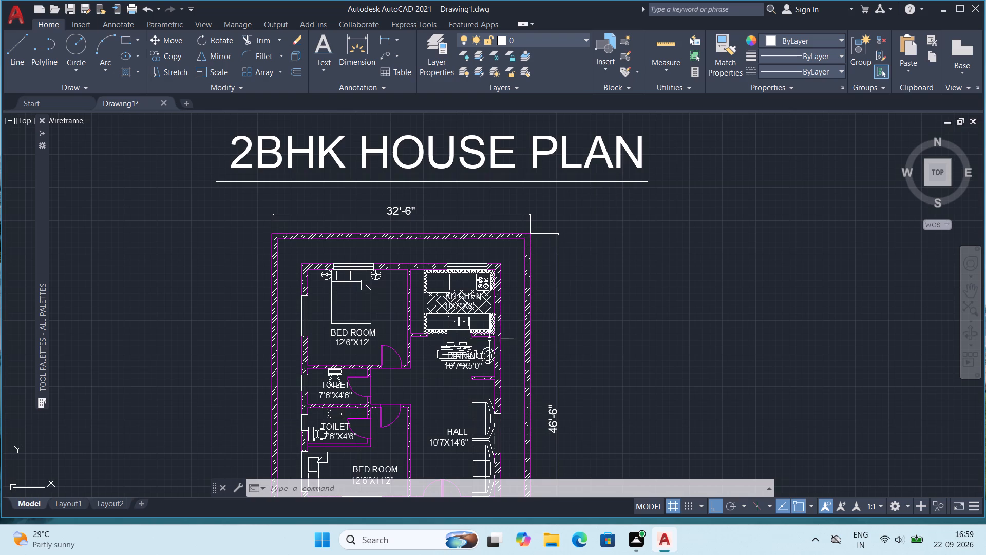
# Try to save the drawing in the Documents folder under the name 32'6"X46'6" 2bhk house plan.
pyautogui.hotkey('ctrl', 's')
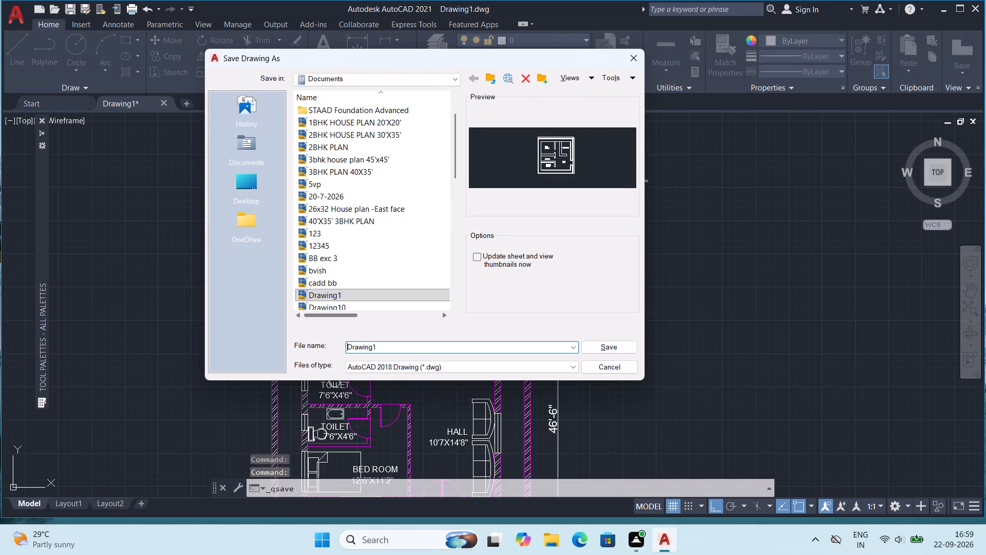
pyautogui.click(441, 346)
pyautogui.press('BackSpace')
pyautogui.press('BackSpace')
pyautogui.press('BackSpace')
pyautogui.press('BackSpace')
pyautogui.press('BackSpace')
pyautogui.press('BackSpace')
pyautogui.press('BackSpace')
pyautogui.press('BackSpace')
pyautogui.press('BackSpace')
pyautogui.press('BackSpace')
pyautogui.press('BackSpace')
pyautogui.press('BackSpace')
pyautogui.press('BackSpace')
pyautogui.press('BackSpace')
pyautogui.press('BackSpace')
pyautogui.press('BackSpace')
pyautogui.press('BackSpace')
pyautogui.press('BackSpace')
pyautogui.press('BackSpace')
pyautogui.press('BackSpace')
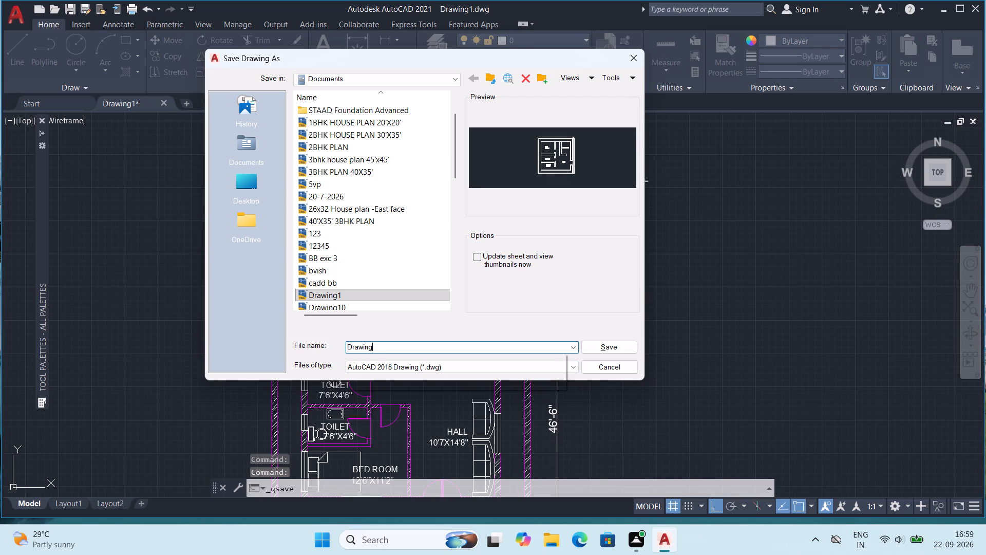
pyautogui.press('3')
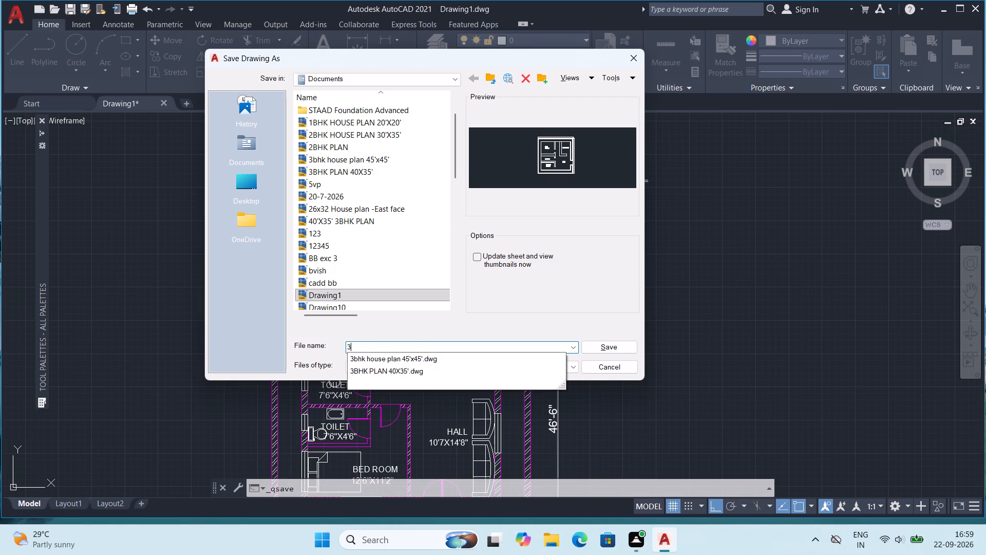
pyautogui.write('2\'6"X')
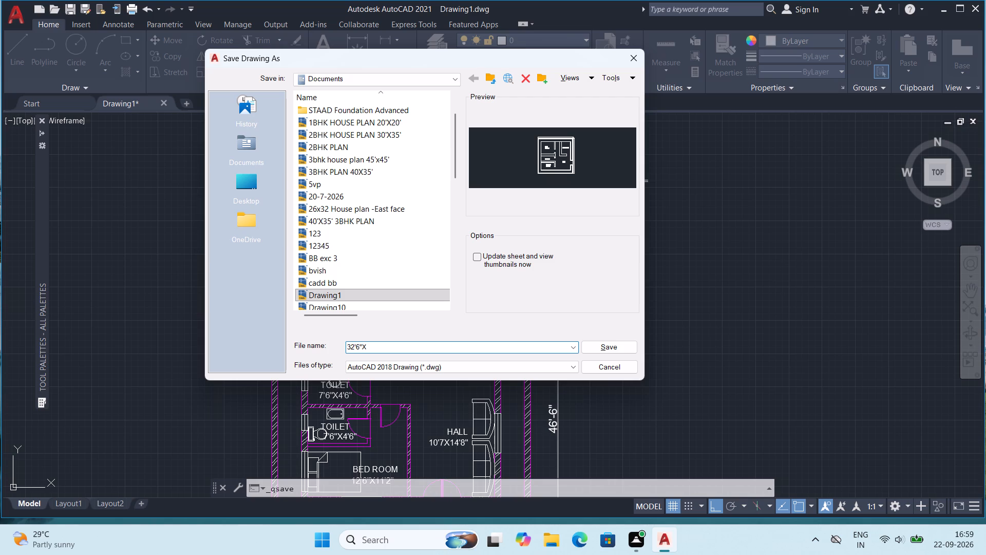
pyautogui.write('46\'6"')
pyautogui.press('space')
pyautogui.press('h')
pyautogui.write('OUSE')
pyautogui.press('BackSpace')
pyautogui.press('BackSpace')
pyautogui.press('BackSpace')
pyautogui.press('BackSpace')
pyautogui.press('BackSpace')
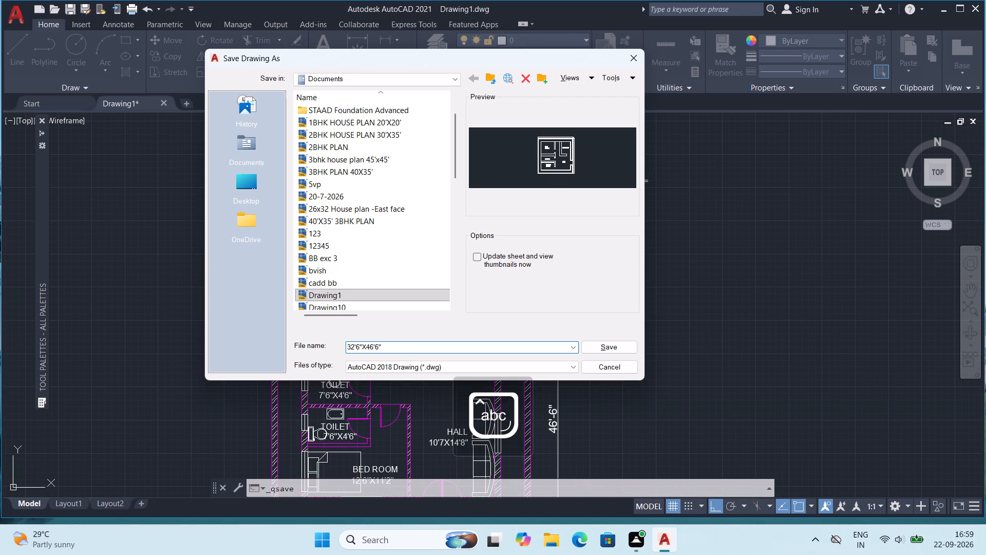
pyautogui.write('2bhk')
pyautogui.press('space')
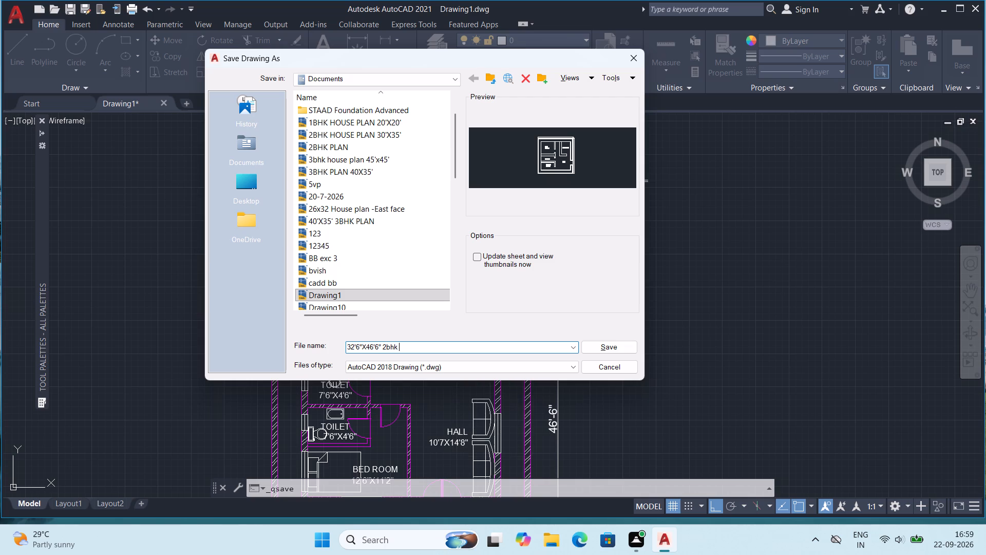
pyautogui.click(381, 345)
pyautogui.press('space')
pyautogui.click(413, 344)
pyautogui.write('house plan')
pyautogui.click(608, 346)
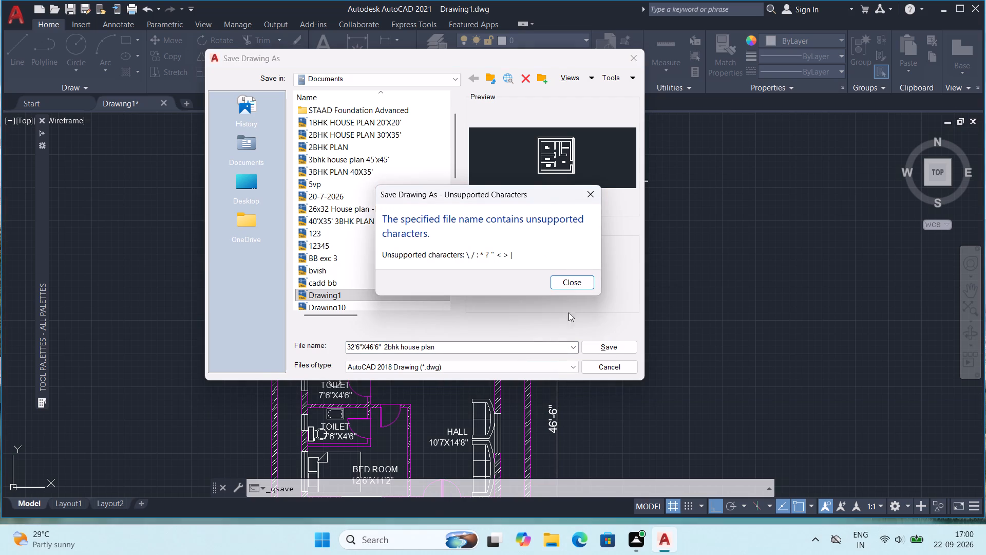
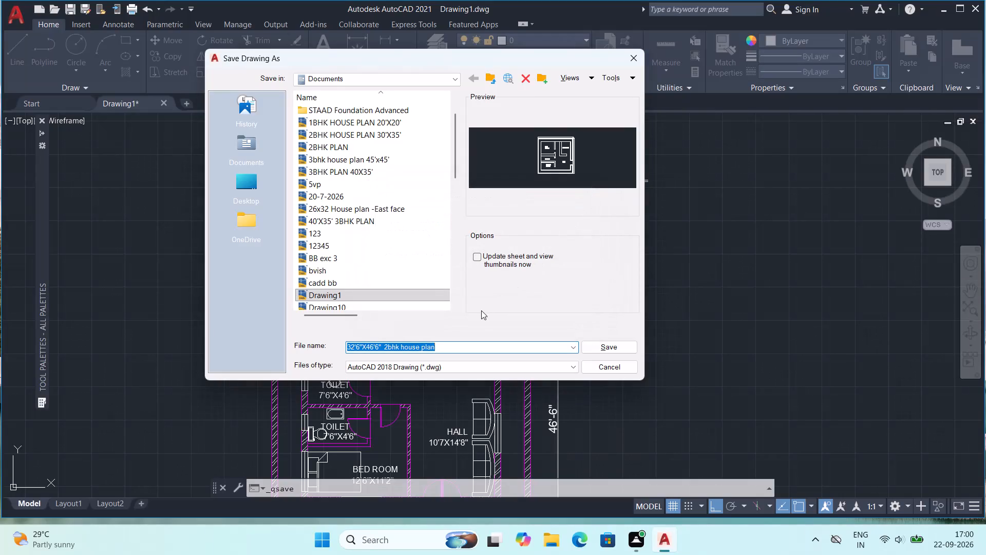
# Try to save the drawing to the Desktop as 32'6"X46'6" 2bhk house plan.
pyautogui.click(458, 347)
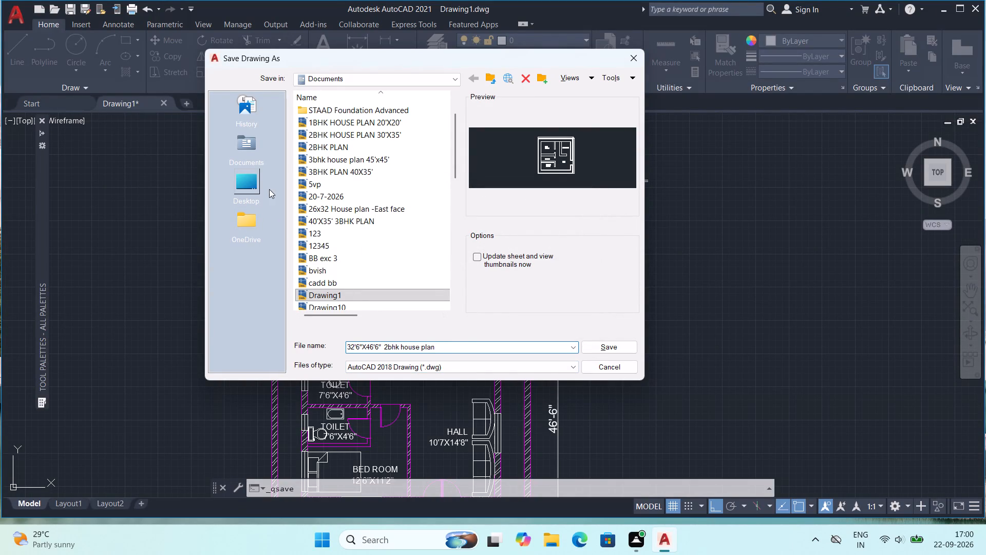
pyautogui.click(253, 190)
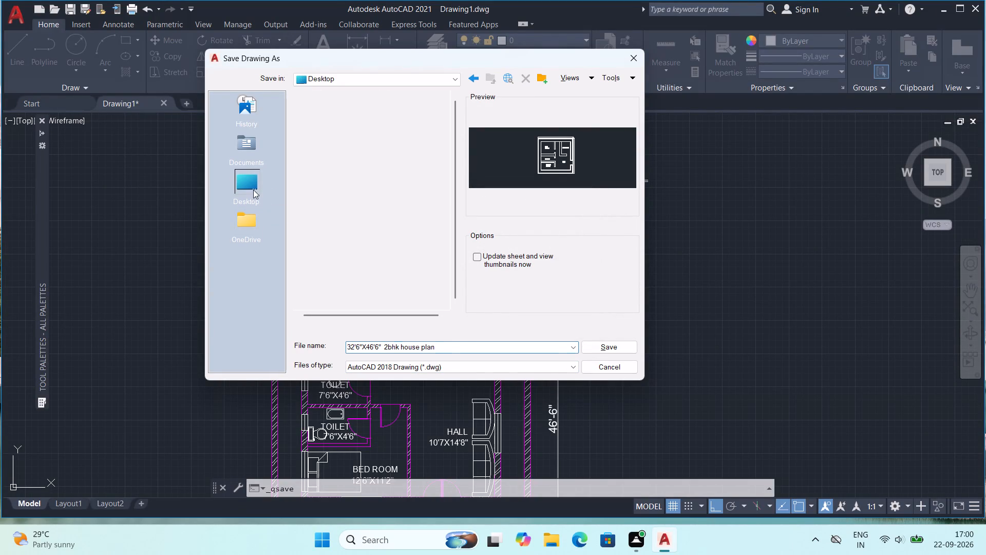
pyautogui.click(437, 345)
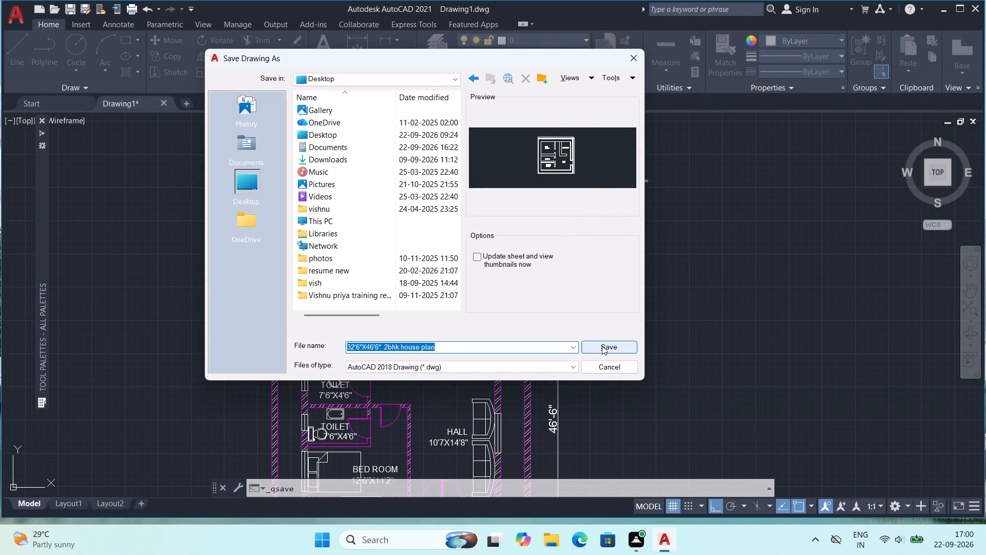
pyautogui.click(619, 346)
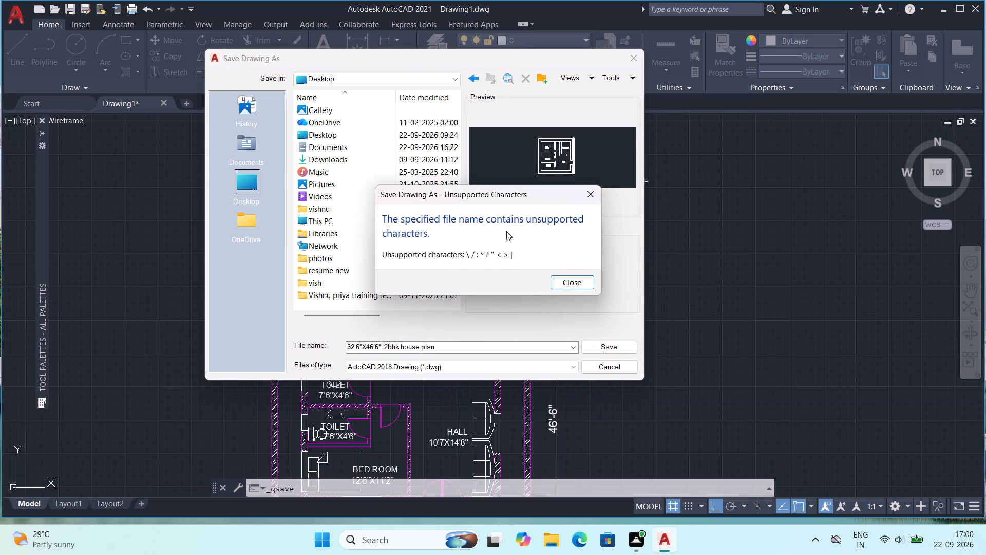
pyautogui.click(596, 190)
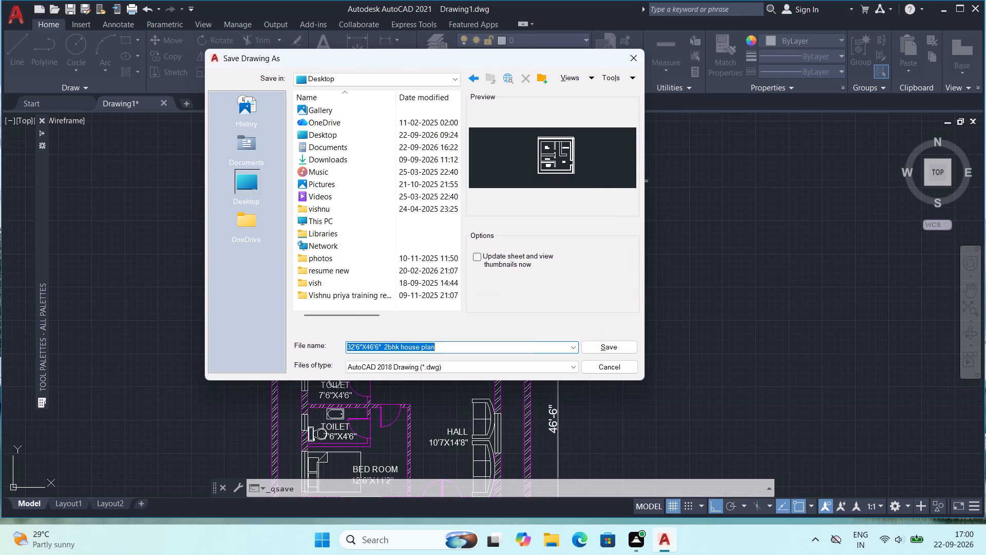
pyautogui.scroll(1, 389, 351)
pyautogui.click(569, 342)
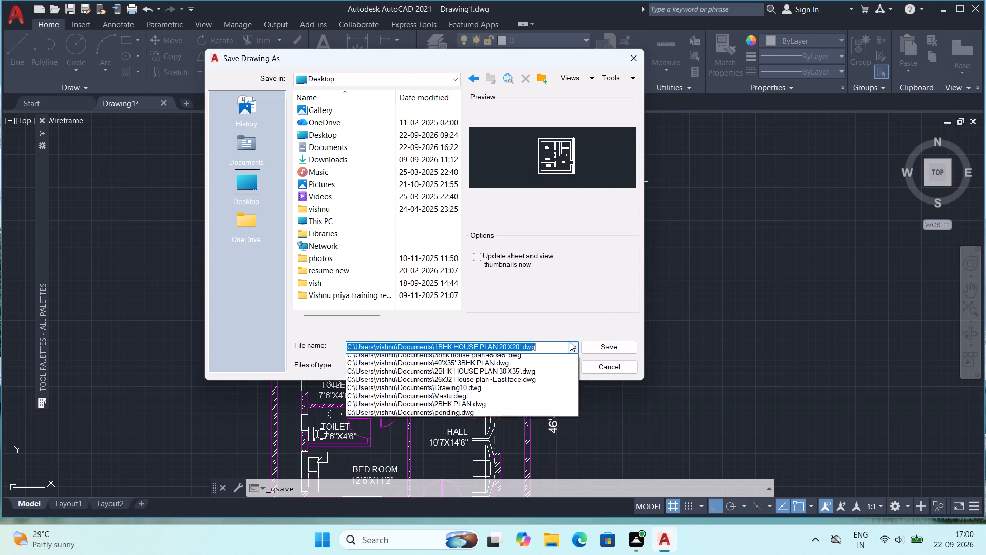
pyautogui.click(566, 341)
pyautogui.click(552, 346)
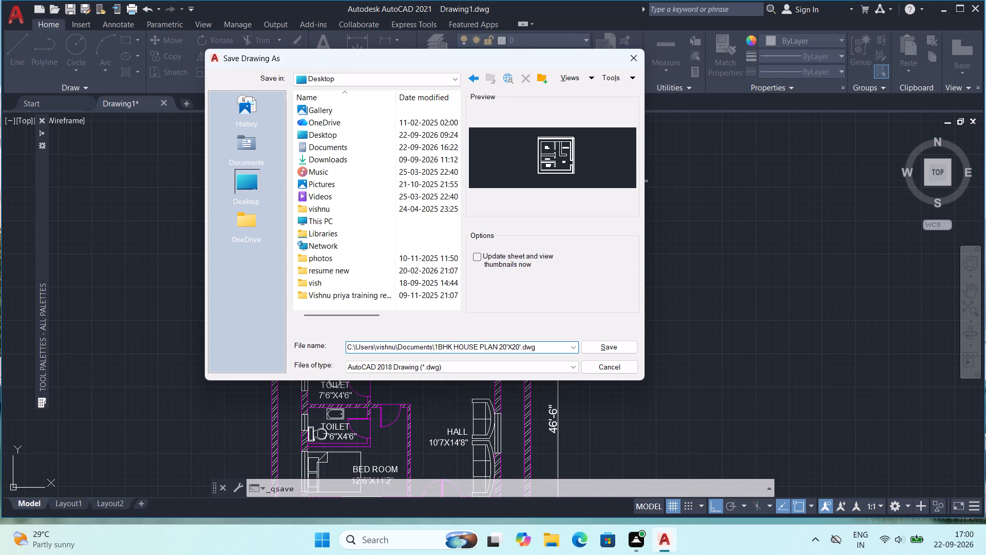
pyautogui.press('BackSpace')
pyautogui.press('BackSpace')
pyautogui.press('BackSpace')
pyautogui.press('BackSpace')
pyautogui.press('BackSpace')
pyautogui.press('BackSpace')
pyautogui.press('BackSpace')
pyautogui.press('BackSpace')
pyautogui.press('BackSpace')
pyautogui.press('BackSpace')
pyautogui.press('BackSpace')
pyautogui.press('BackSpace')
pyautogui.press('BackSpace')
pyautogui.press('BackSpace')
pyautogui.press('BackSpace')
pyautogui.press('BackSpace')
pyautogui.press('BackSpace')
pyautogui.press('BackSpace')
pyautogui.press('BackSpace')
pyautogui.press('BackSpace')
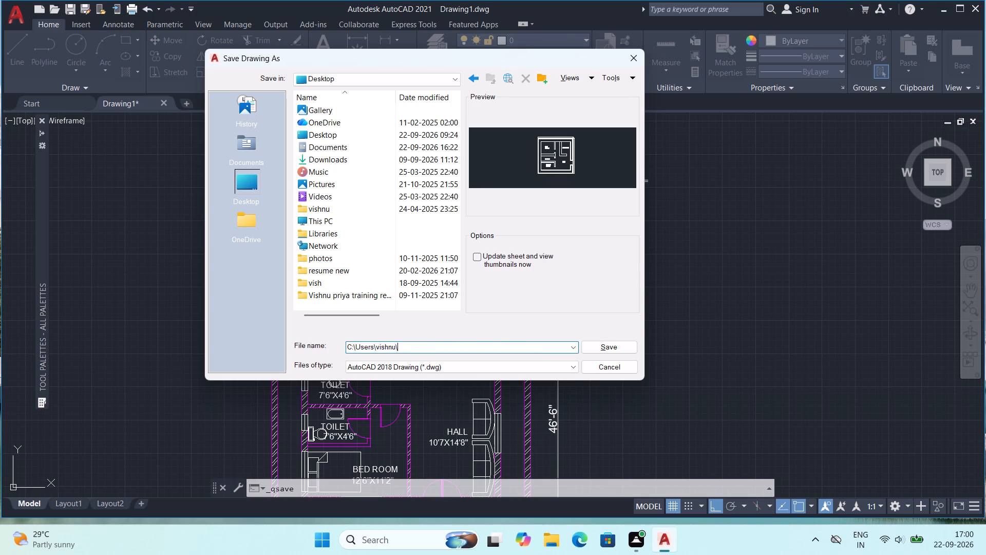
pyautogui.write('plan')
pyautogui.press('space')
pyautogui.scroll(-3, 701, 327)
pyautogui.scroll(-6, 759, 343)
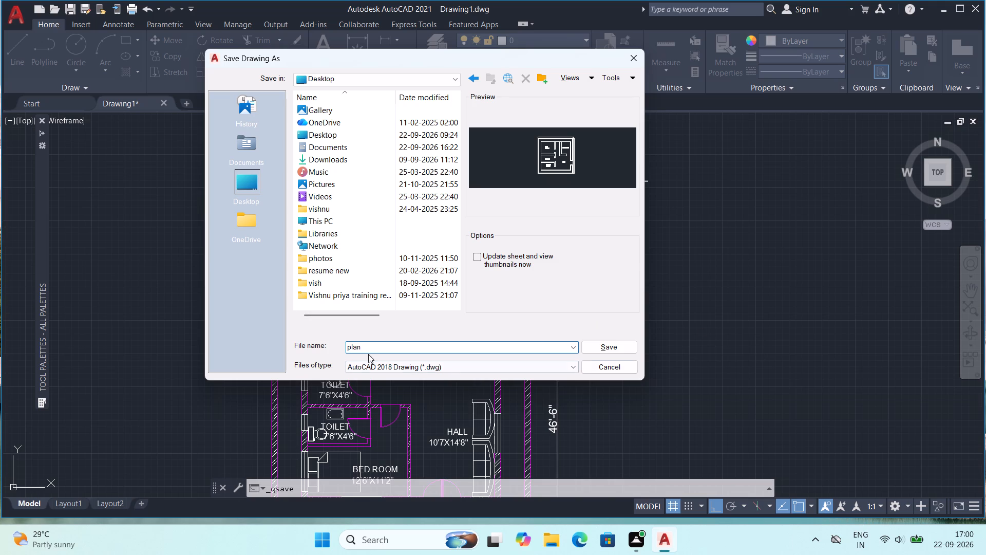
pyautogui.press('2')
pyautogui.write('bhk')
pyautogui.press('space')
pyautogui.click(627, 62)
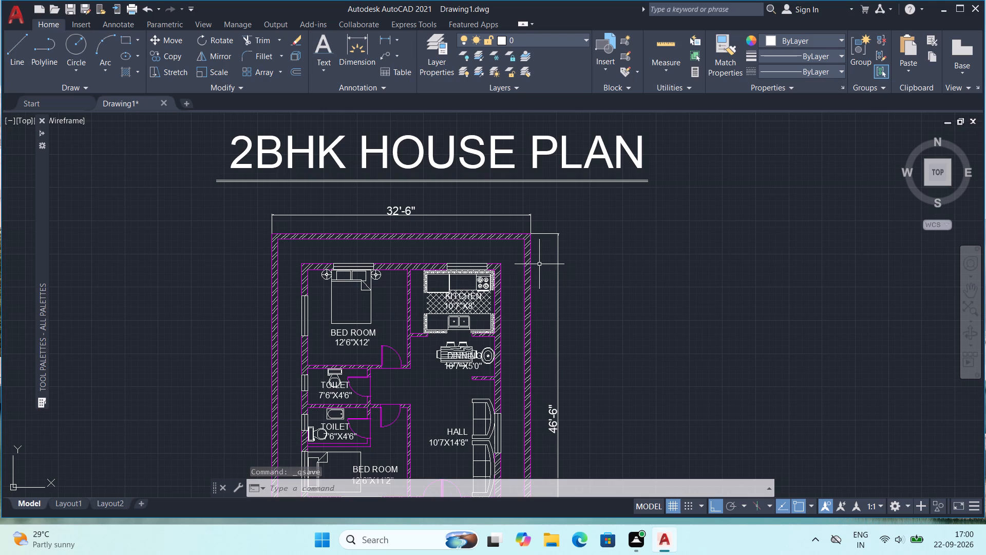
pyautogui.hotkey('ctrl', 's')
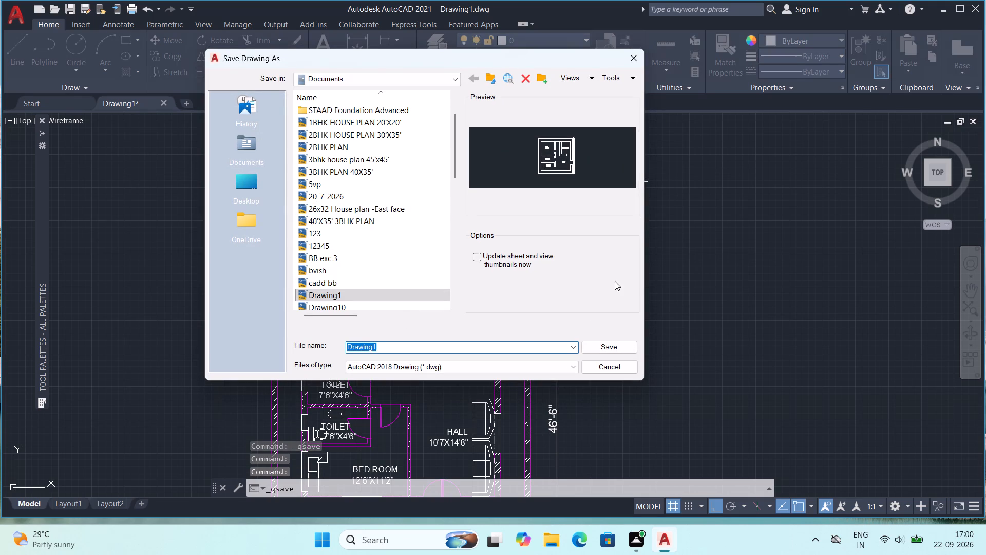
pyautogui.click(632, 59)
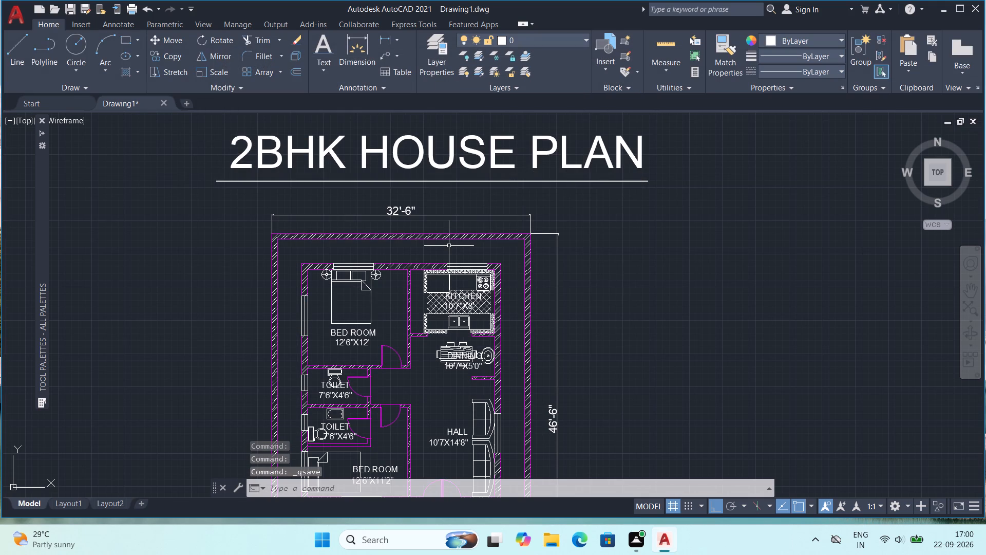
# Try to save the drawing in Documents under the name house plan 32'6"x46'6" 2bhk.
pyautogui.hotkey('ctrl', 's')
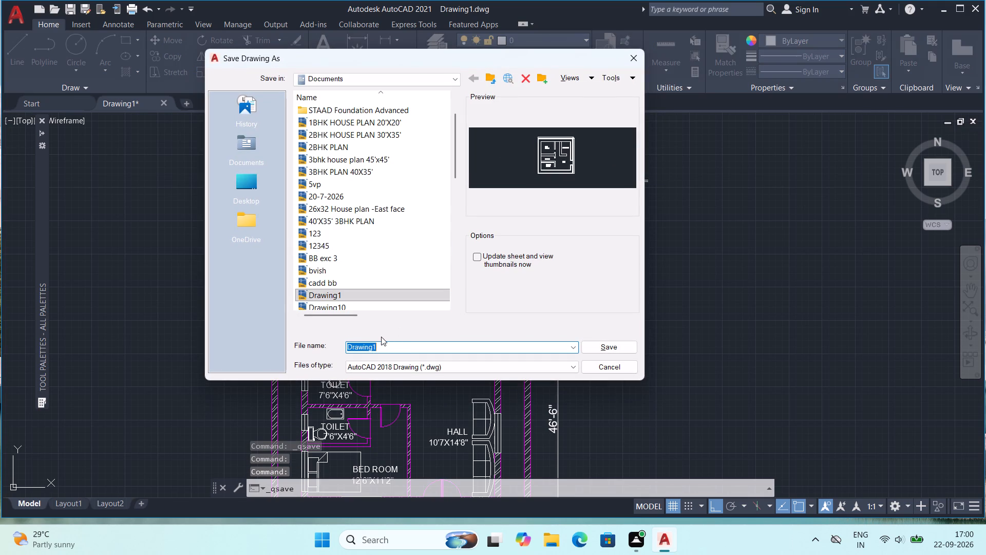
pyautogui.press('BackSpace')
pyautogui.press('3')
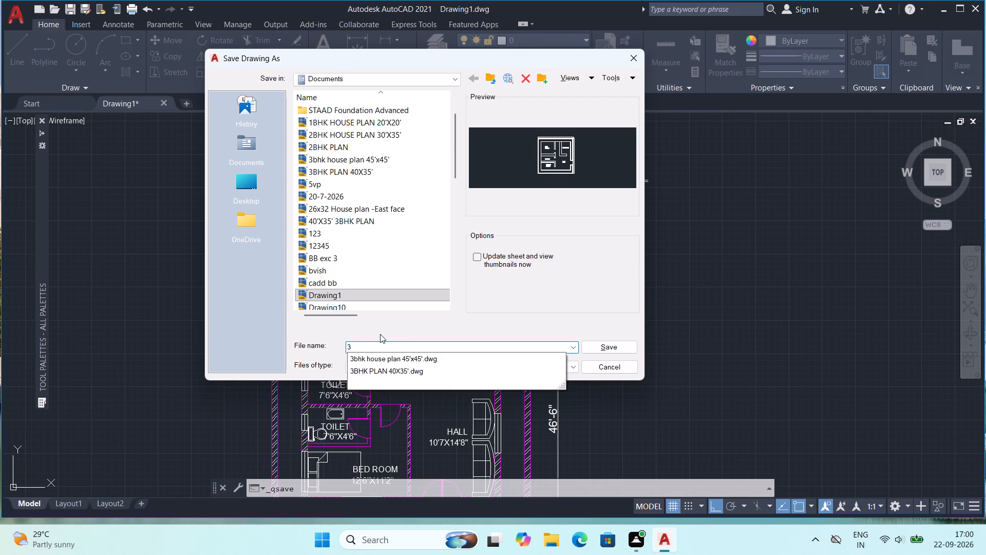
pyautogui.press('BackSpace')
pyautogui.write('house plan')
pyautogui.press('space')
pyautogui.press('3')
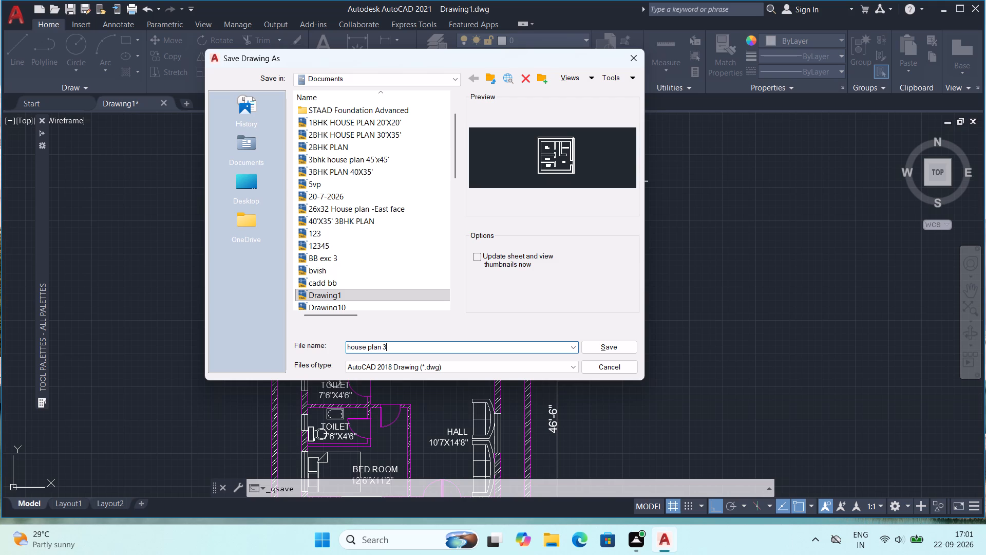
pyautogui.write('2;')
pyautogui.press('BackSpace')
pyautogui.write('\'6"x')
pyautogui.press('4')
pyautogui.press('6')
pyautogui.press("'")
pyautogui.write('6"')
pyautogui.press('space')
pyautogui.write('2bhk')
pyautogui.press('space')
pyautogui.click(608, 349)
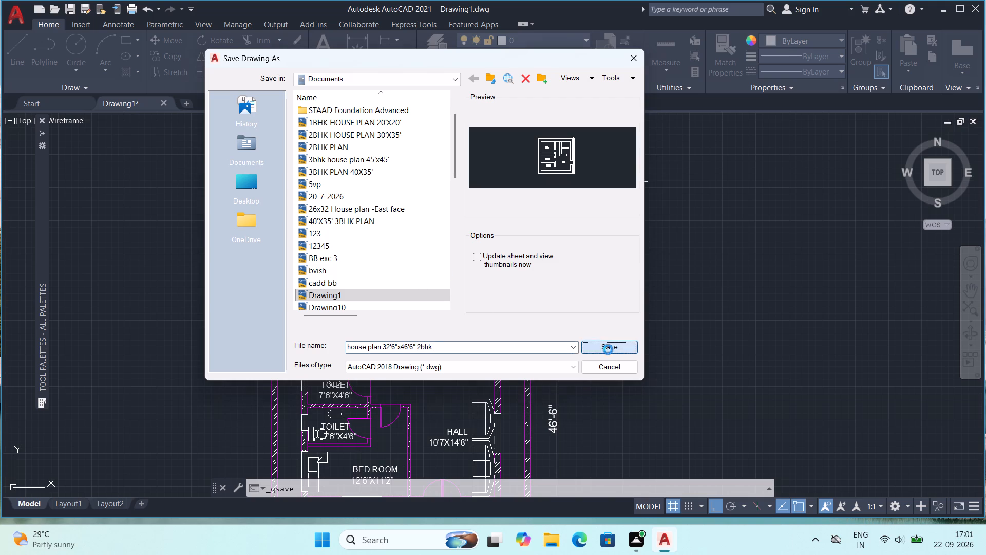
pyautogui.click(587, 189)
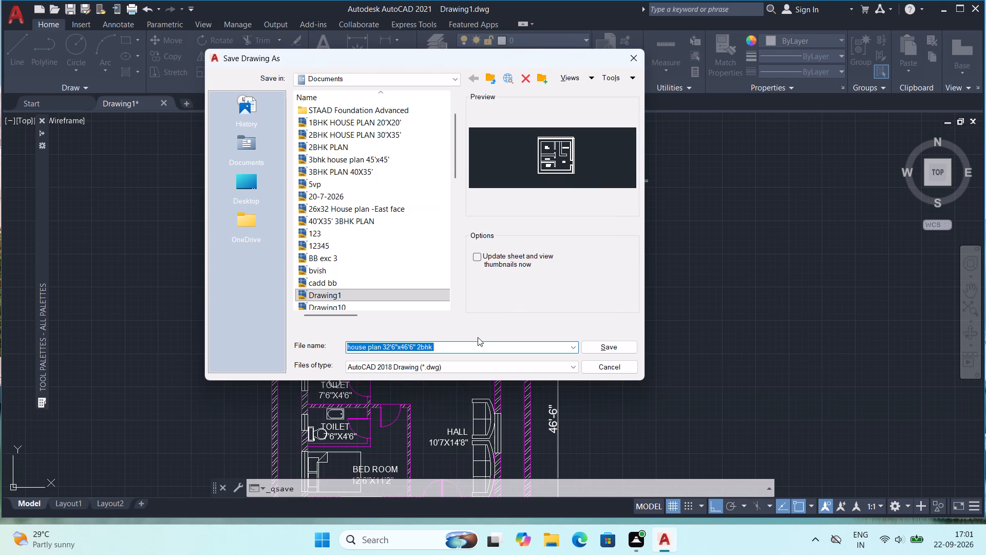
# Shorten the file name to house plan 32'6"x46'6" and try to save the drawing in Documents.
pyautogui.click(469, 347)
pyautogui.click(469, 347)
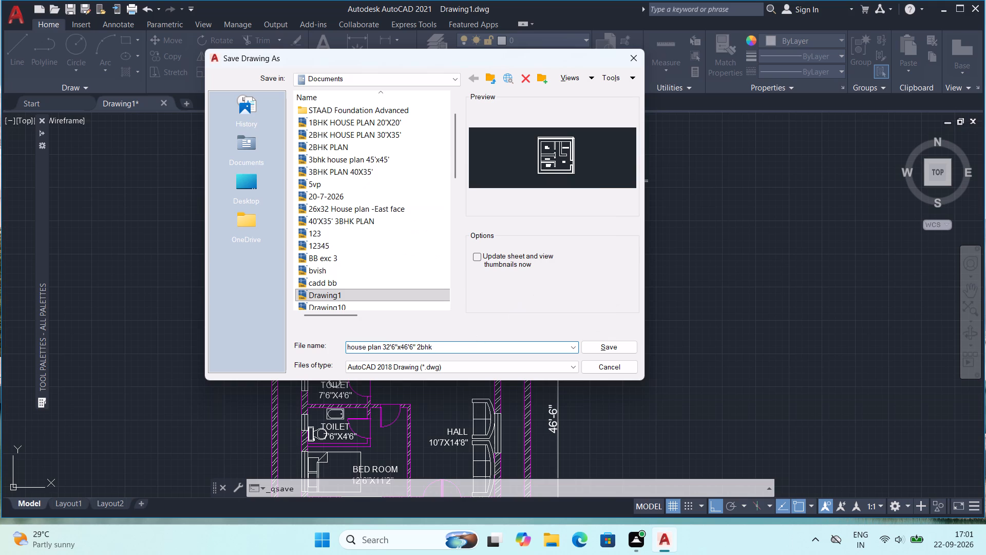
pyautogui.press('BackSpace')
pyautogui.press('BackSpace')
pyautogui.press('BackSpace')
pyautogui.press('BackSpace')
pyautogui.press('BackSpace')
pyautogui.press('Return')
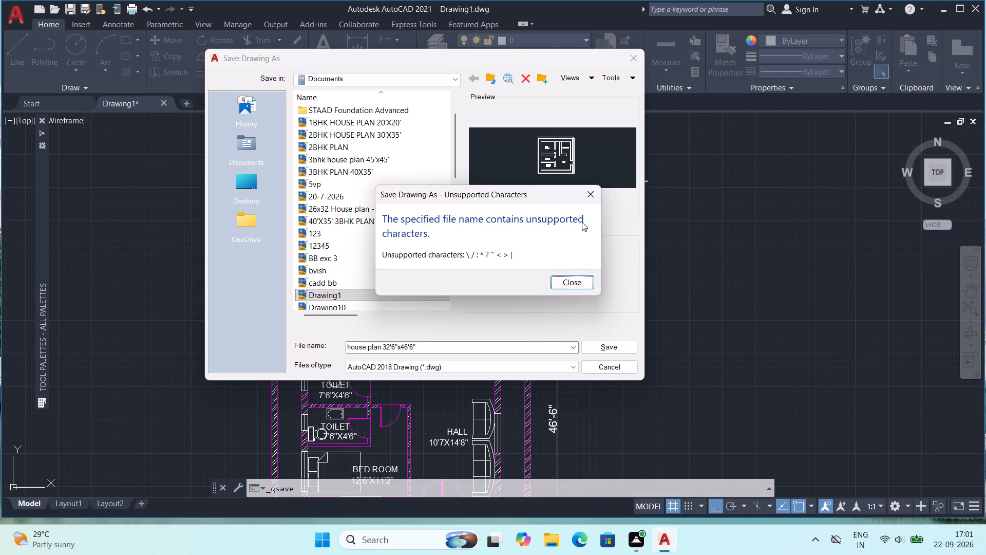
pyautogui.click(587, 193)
# Save the drawing to the Desktop under the name 2bhk plan 32x46.
pyautogui.click(236, 178)
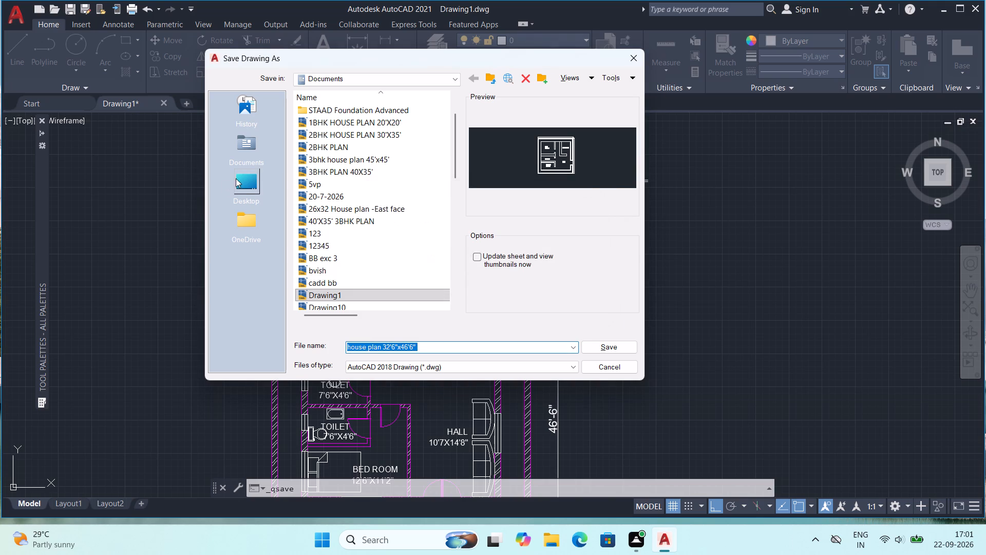
pyautogui.click(428, 346)
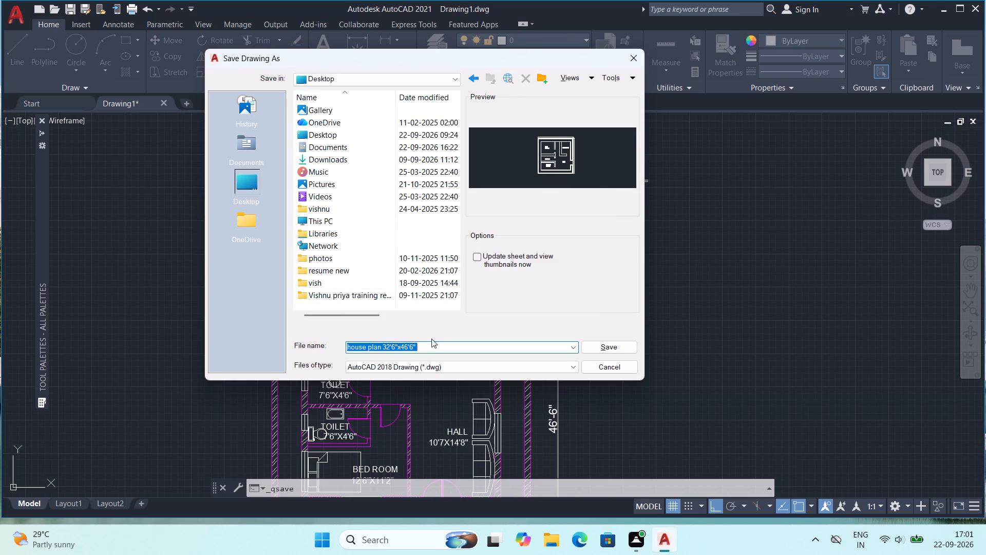
pyautogui.press('BackSpace')
pyautogui.press('BackSpace')
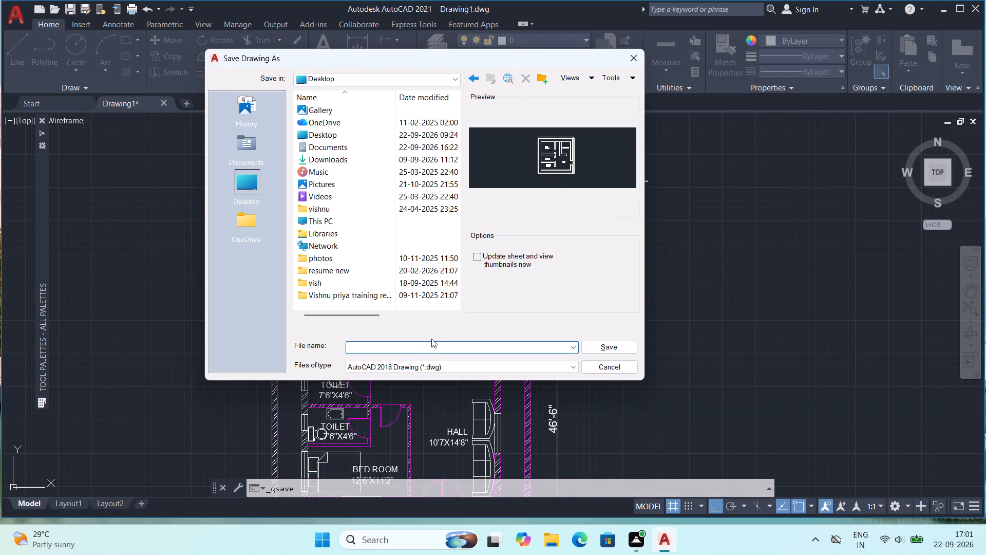
pyautogui.write('2bhk')
pyautogui.press('space')
pyautogui.write('plan')
pyautogui.press('space')
pyautogui.write('32')
pyautogui.press('x')
pyautogui.write('46')
pyautogui.press('Return')
# Export the displayed plan, with its title and all dimensions in view, to the Desktop as 2bhk plan 32x46.pdf.
pyautogui.scroll(-2, 447, 320)
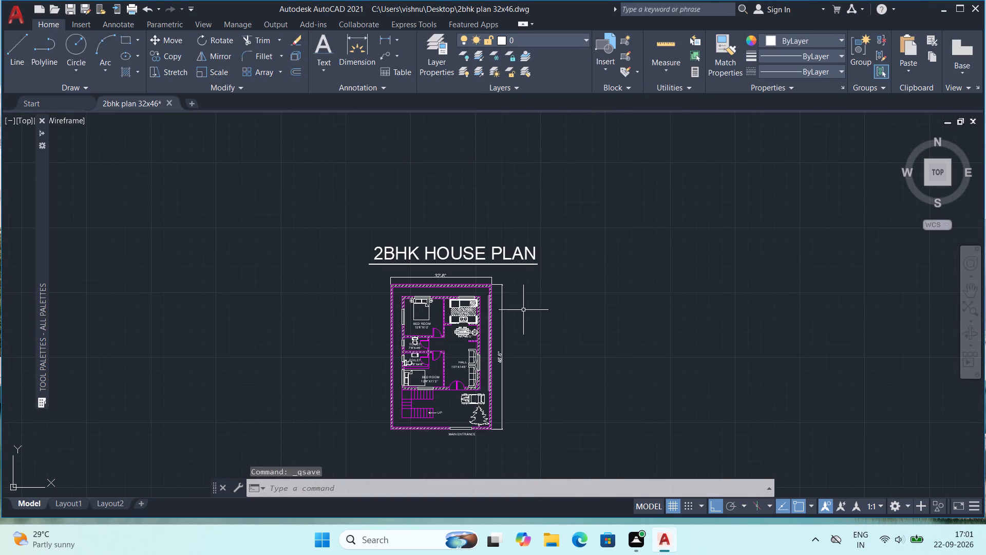
pyautogui.moveTo(495, 414); pyautogui.dragTo(505, 351, button='middle')
pyautogui.scroll(2, 537, 338)
pyautogui.scroll(-1, 527, 345)
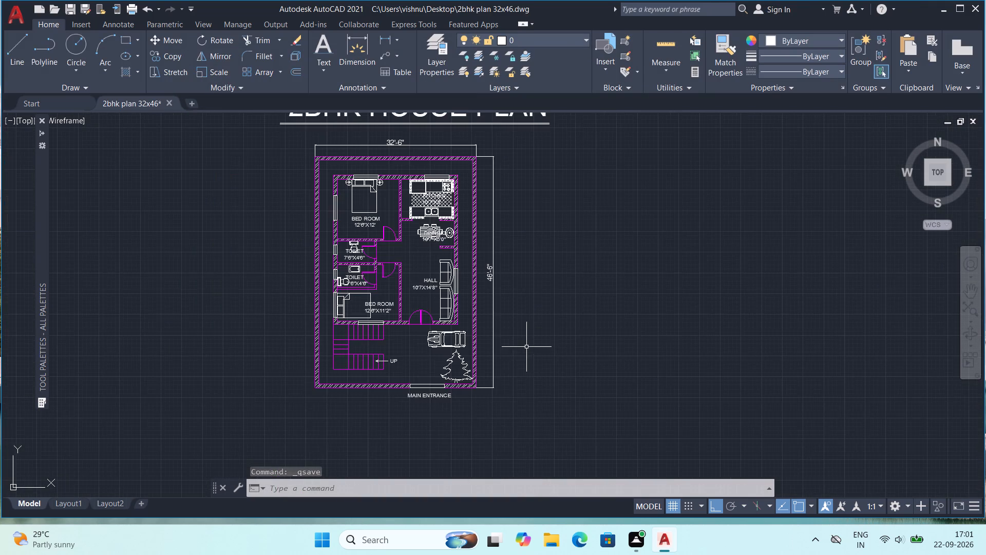
pyautogui.moveTo(587, 324); pyautogui.dragTo(602, 364, button='middle')
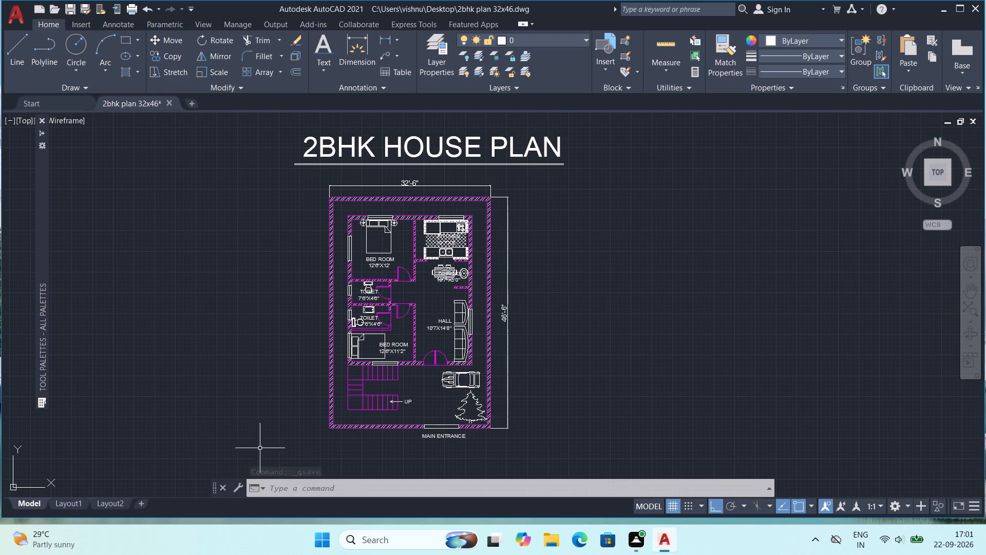
pyautogui.click(323, 487)
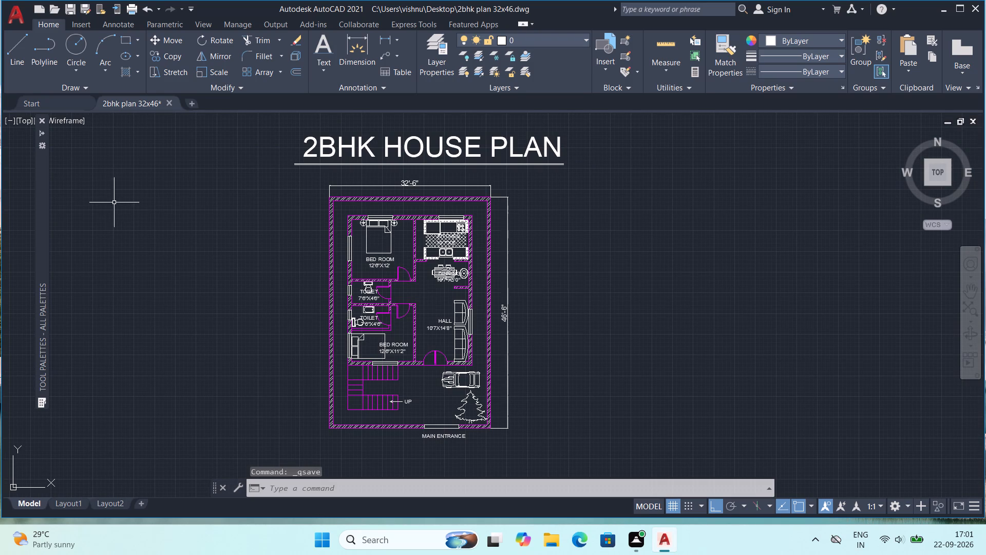
pyautogui.press('Escape')
pyautogui.click(15, 16)
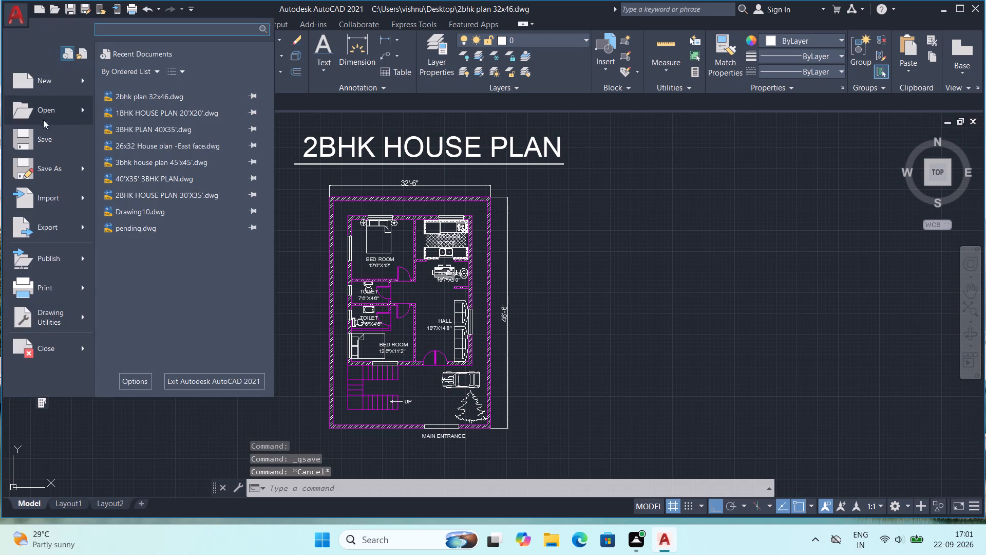
pyautogui.click(84, 158)
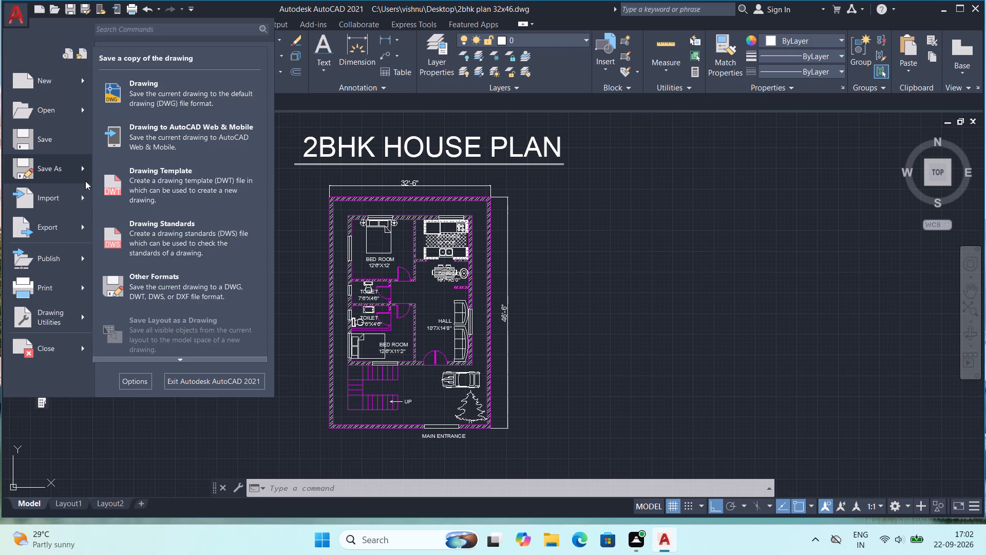
pyautogui.click(85, 228)
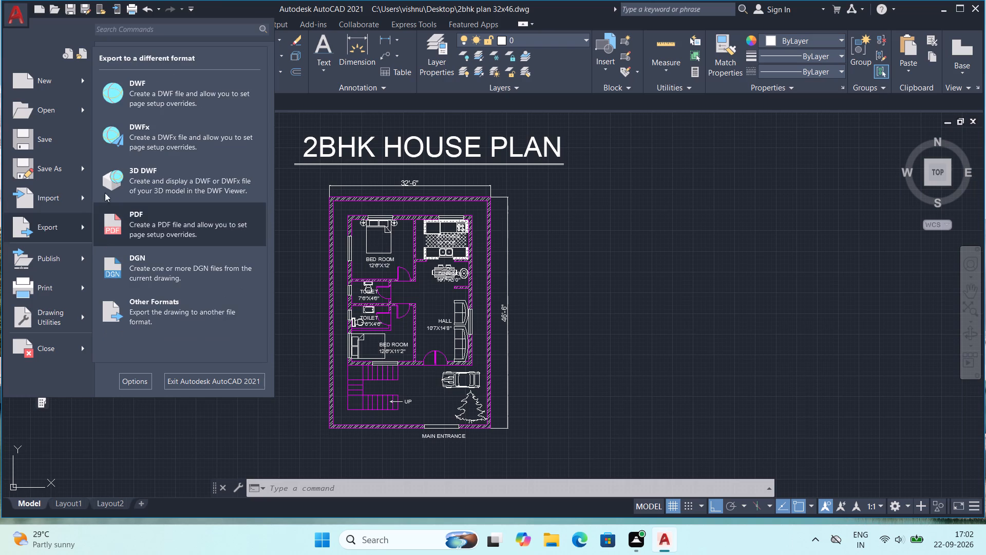
pyautogui.click(77, 231)
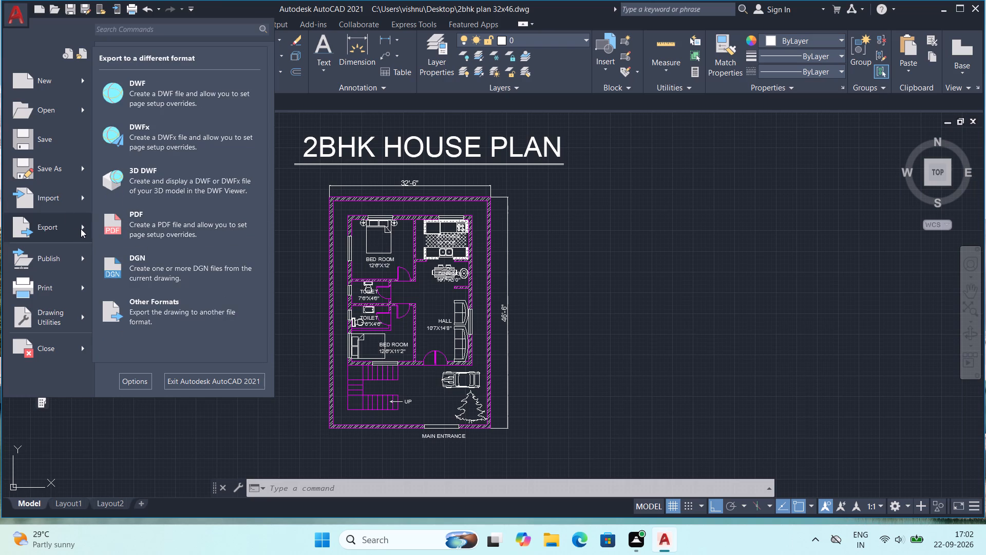
pyautogui.click(81, 229)
pyautogui.click(122, 228)
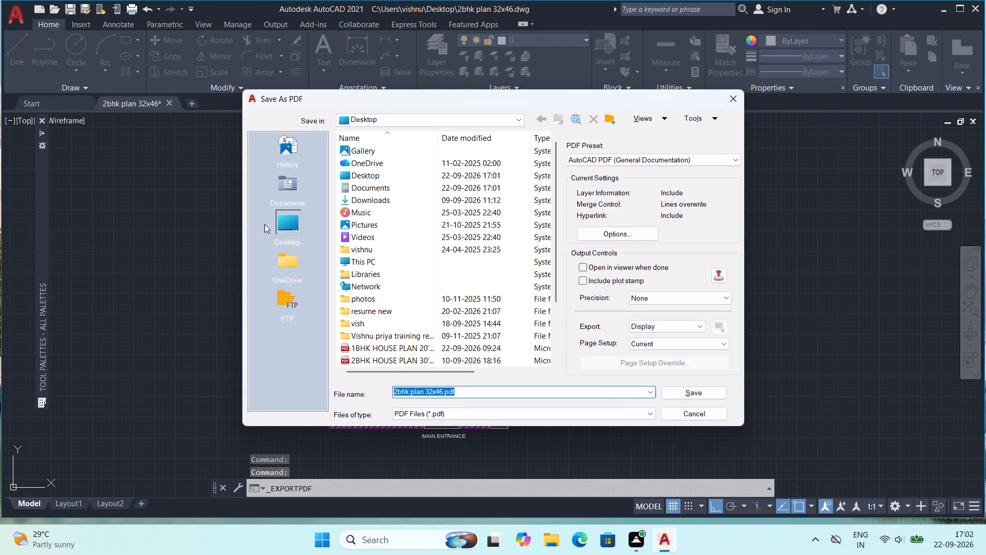
pyautogui.click(288, 224)
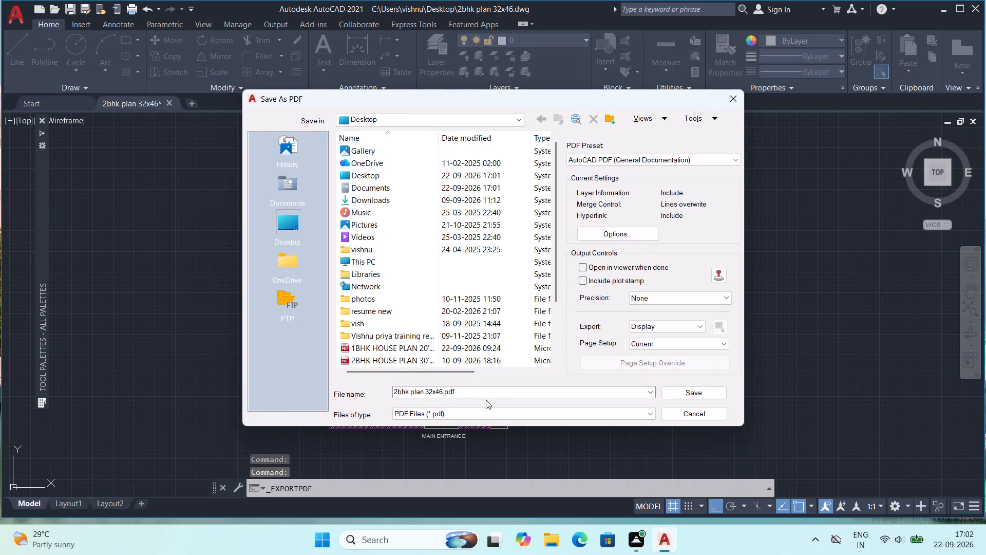
pyautogui.click(685, 392)
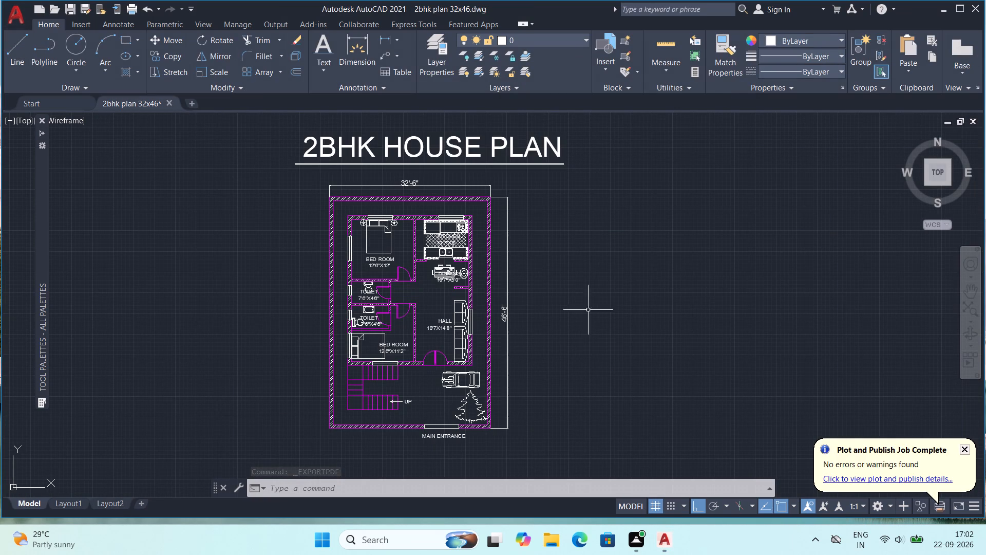
# Turn off command log recording with LOGFILEOFF.
pyautogui.click(343, 480)
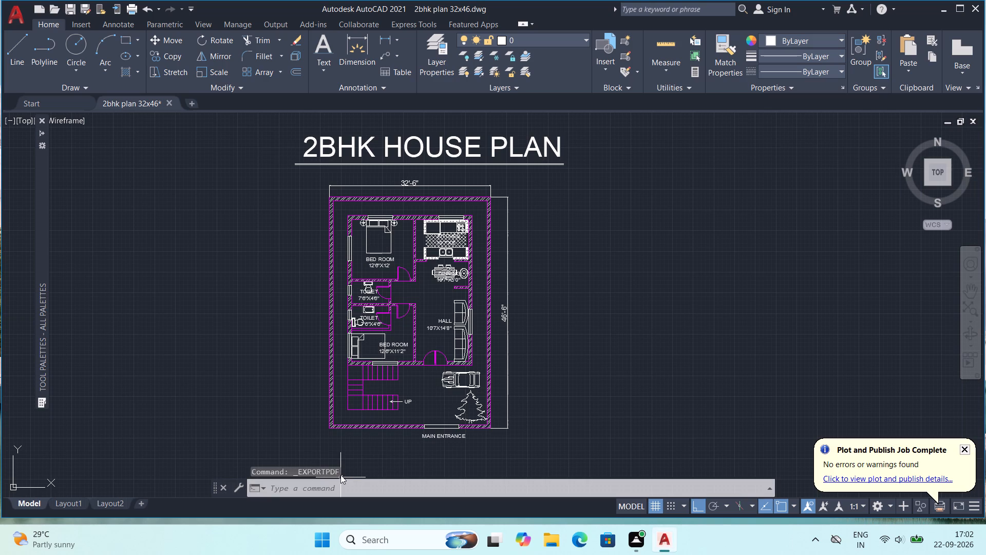
pyautogui.write('log')
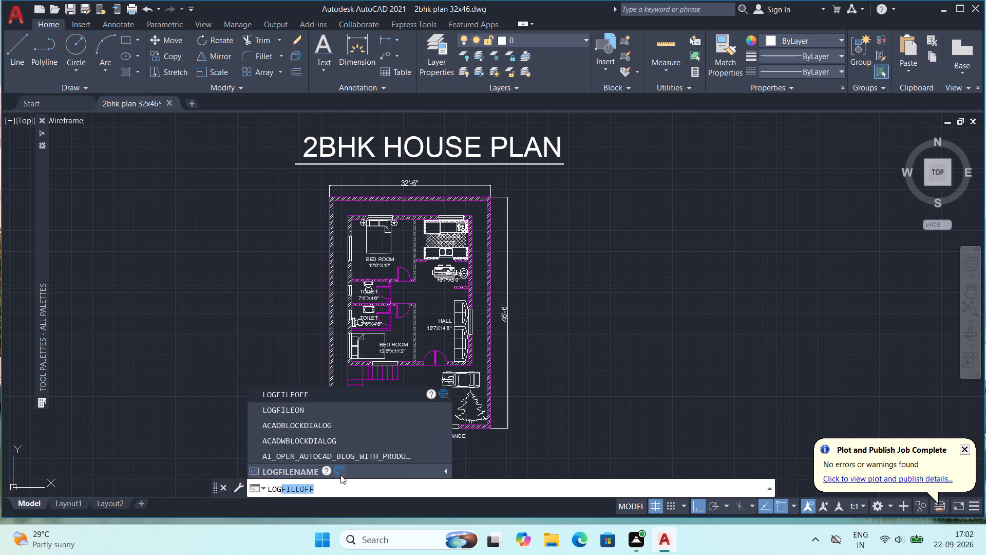
pyautogui.press('BackSpace')
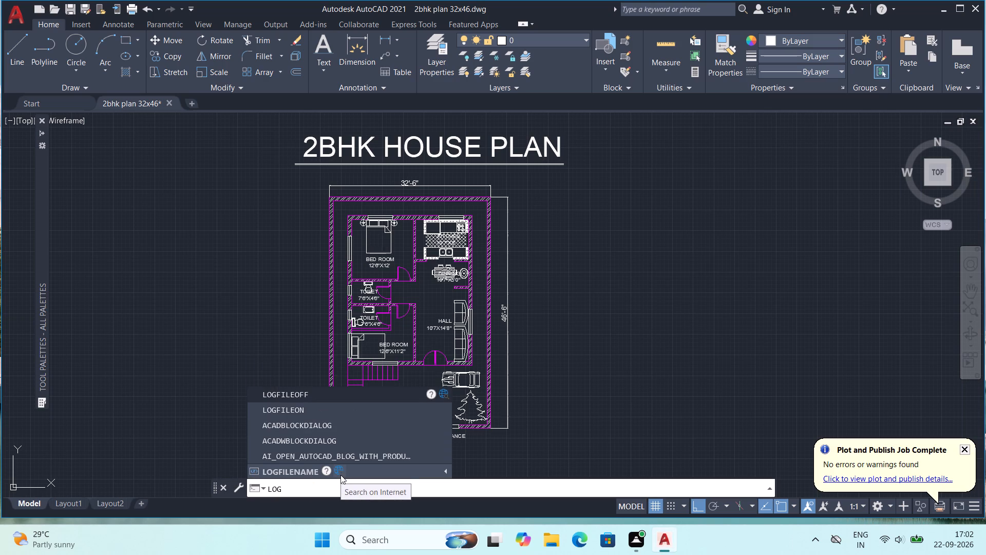
pyautogui.write('file')
pyautogui.press('space')
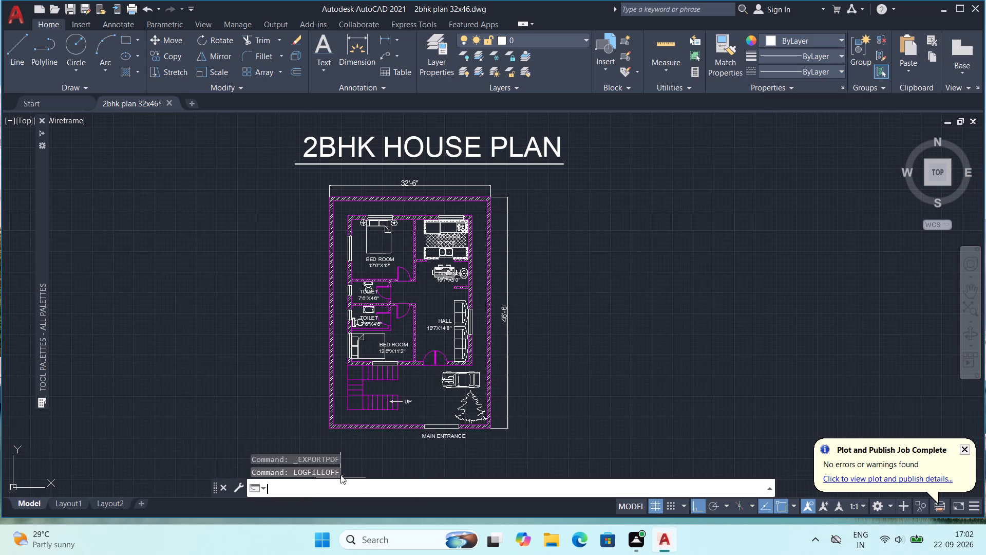
# Look up the log file's path and name with LOGFILENAME.
pyautogui.click(316, 488)
pyautogui.write('logfilr')
pyautogui.press('BackSpace')
pyautogui.write('ename')
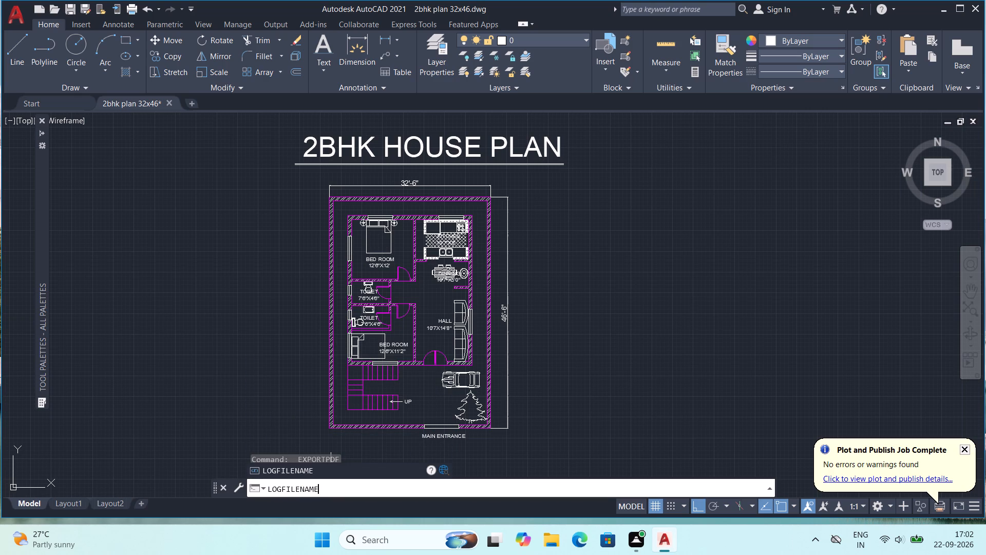
pyautogui.press('Return')
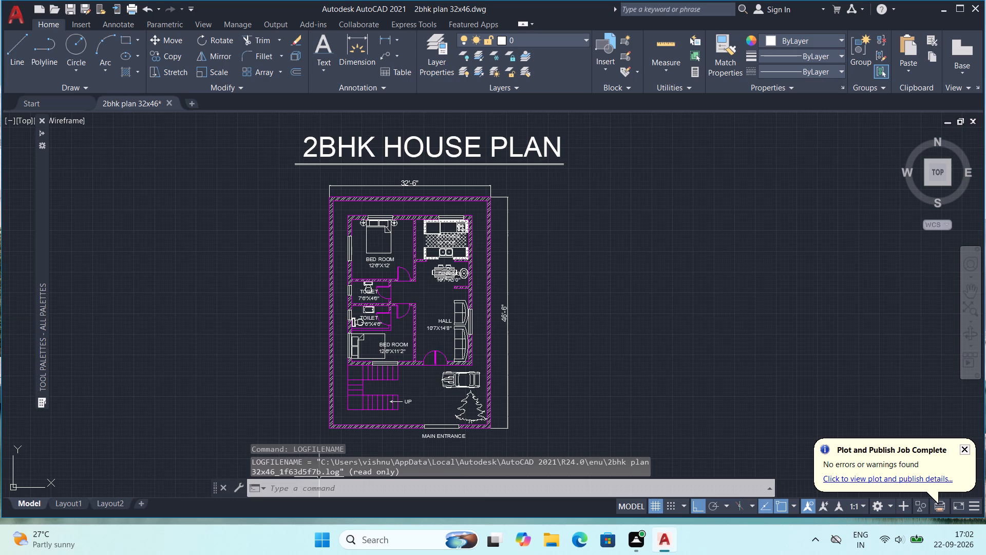